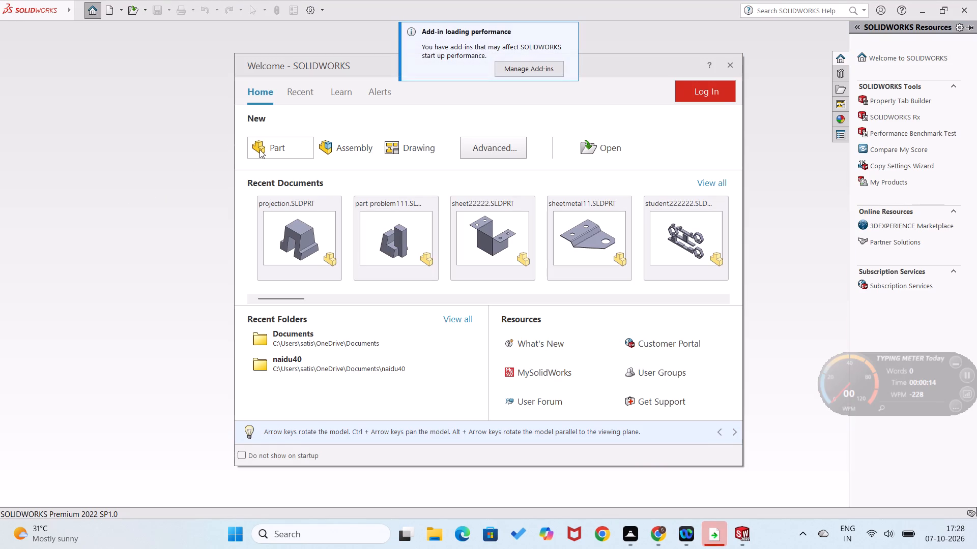
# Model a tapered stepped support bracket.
# Create a new part and start a sketch on the Front Plane.
pyautogui.click(261, 150)
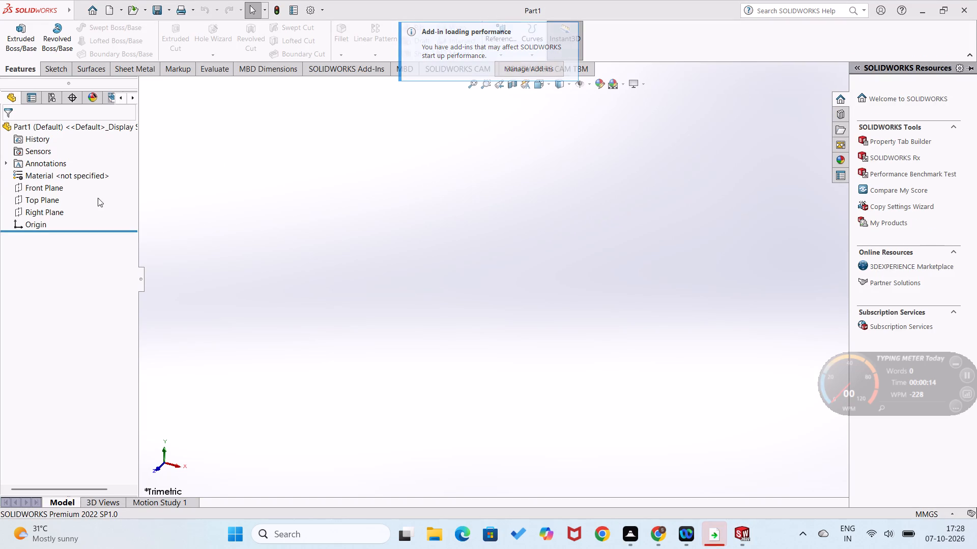
pyautogui.rightClick(55, 190)
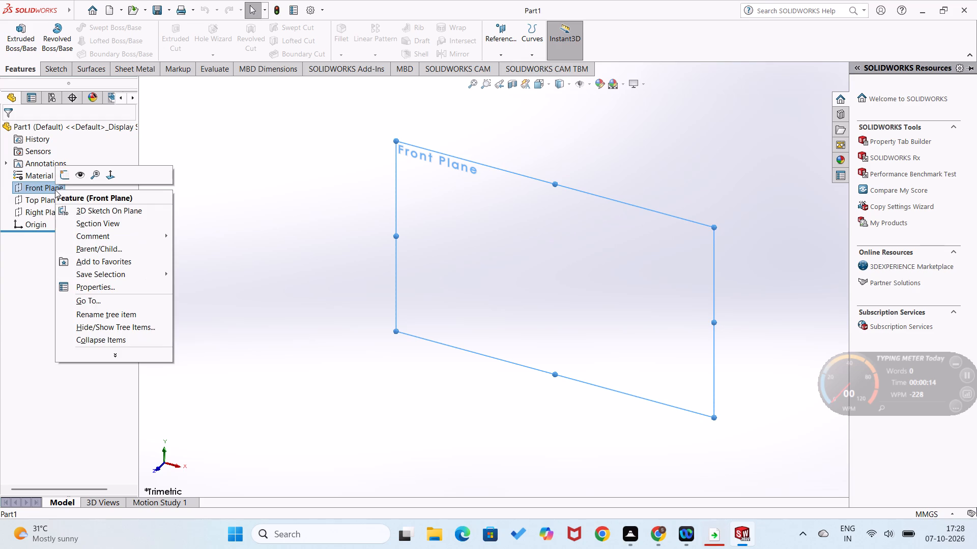
pyautogui.click(68, 171)
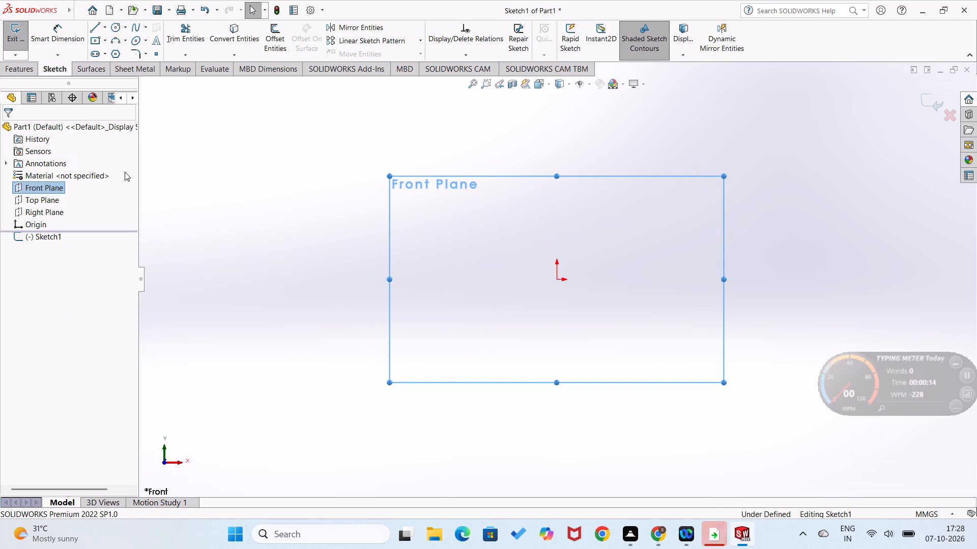
# Sketch a raised open profile from the origin: about 36 mm horizontal, 45° rise, 71 mm horizontal top, 45° descent about 30 mm, 47 mm horizontal.
pyautogui.moveTo(423, 256); pyautogui.dragTo(362, 325, button='right')
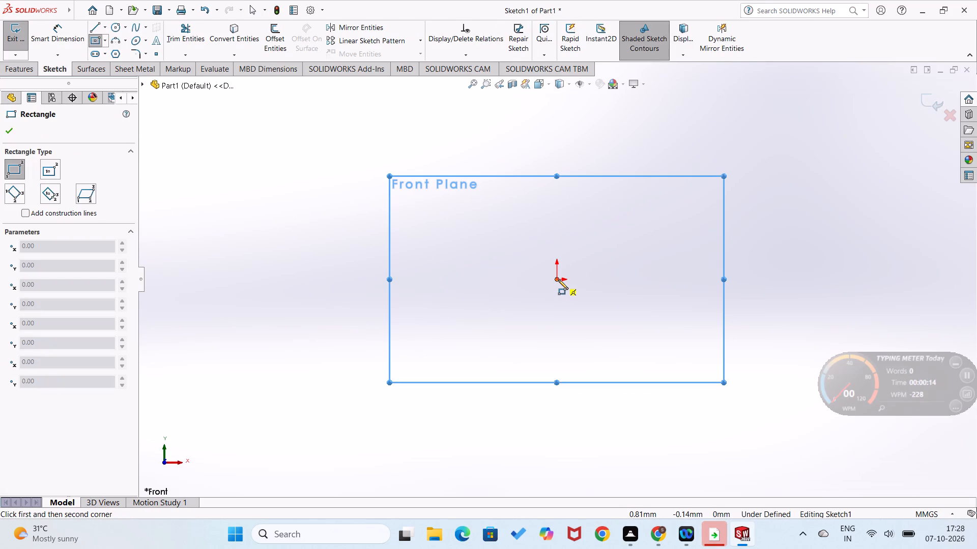
pyautogui.moveTo(529, 286); pyautogui.dragTo(466, 298, button='right')
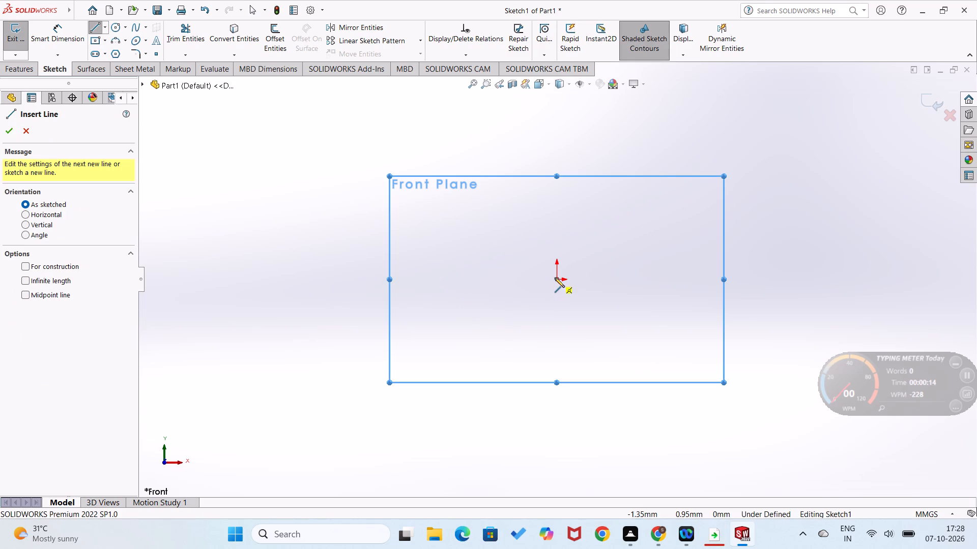
pyautogui.moveTo(555, 278); pyautogui.dragTo(559, 278)
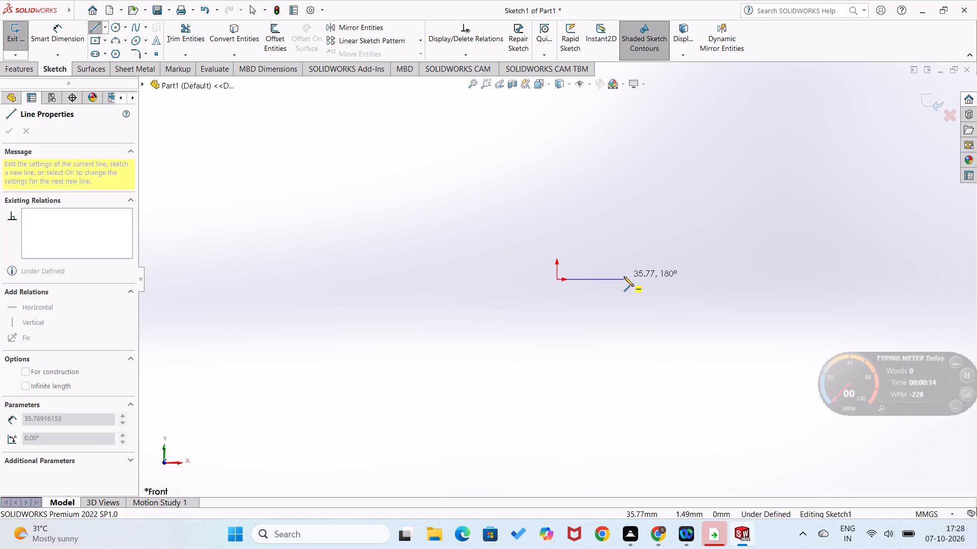
pyautogui.click(624, 277)
pyautogui.click(662, 238)
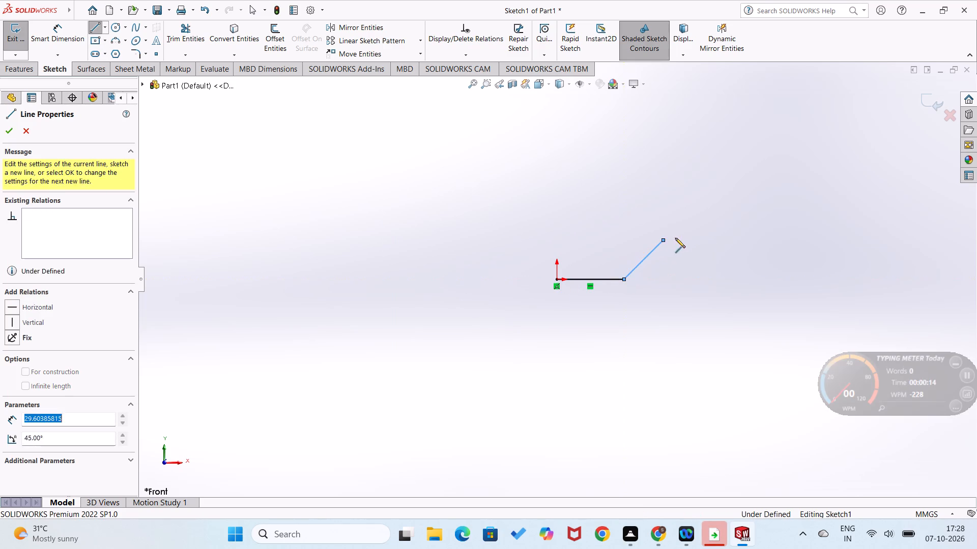
pyautogui.click(798, 240)
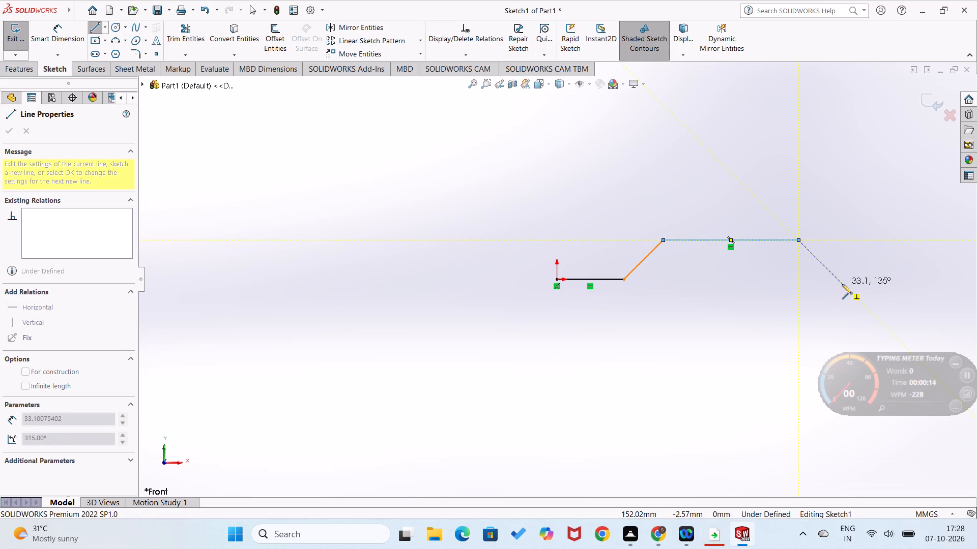
pyautogui.click(836, 280)
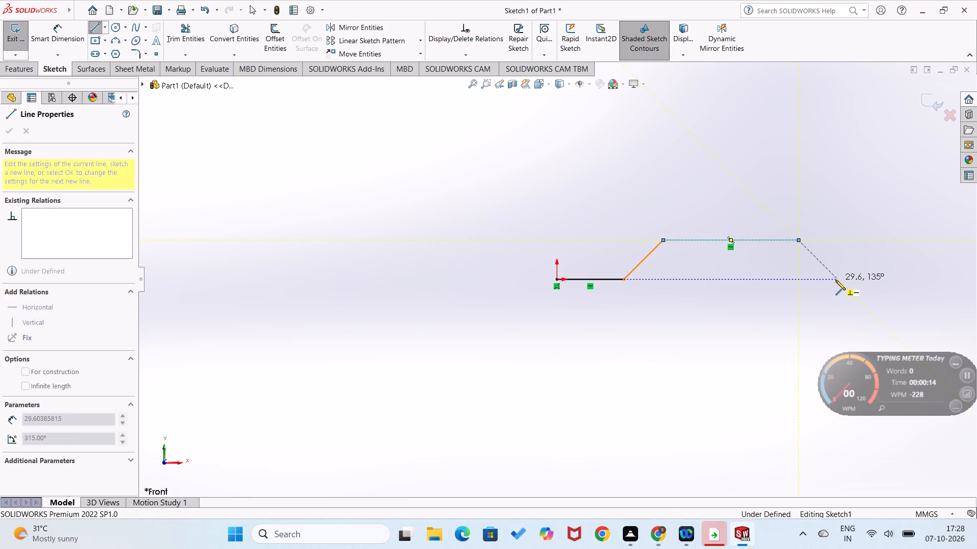
pyautogui.click(927, 280)
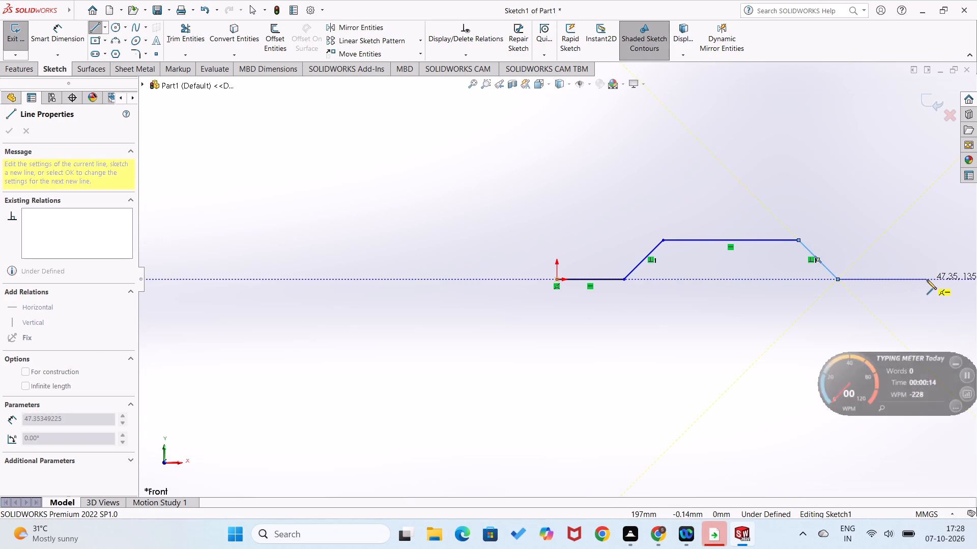
# Dimension the overall horizontal distance between the profile's two endpoints as 340 mm.
pyautogui.moveTo(629, 391); pyautogui.dragTo(610, 284, button='right')
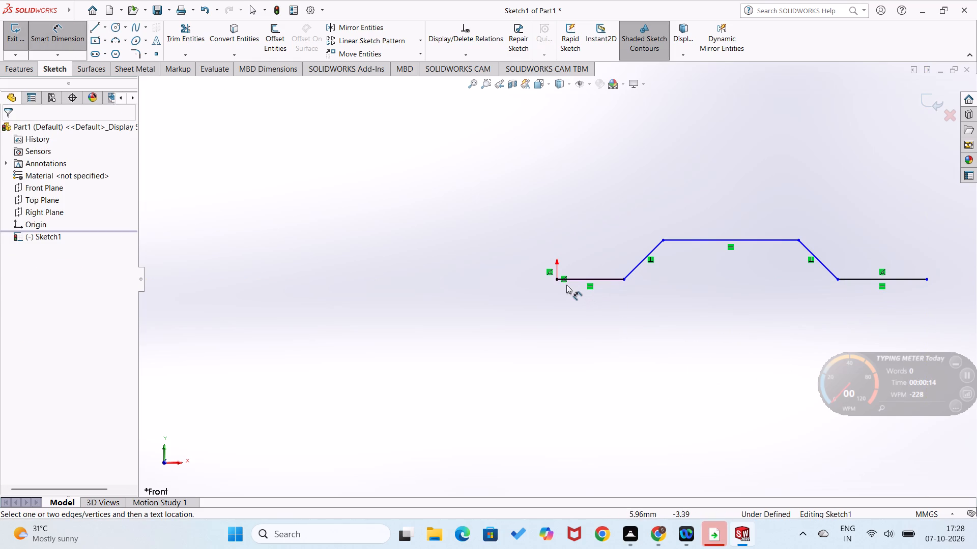
pyautogui.click(558, 282)
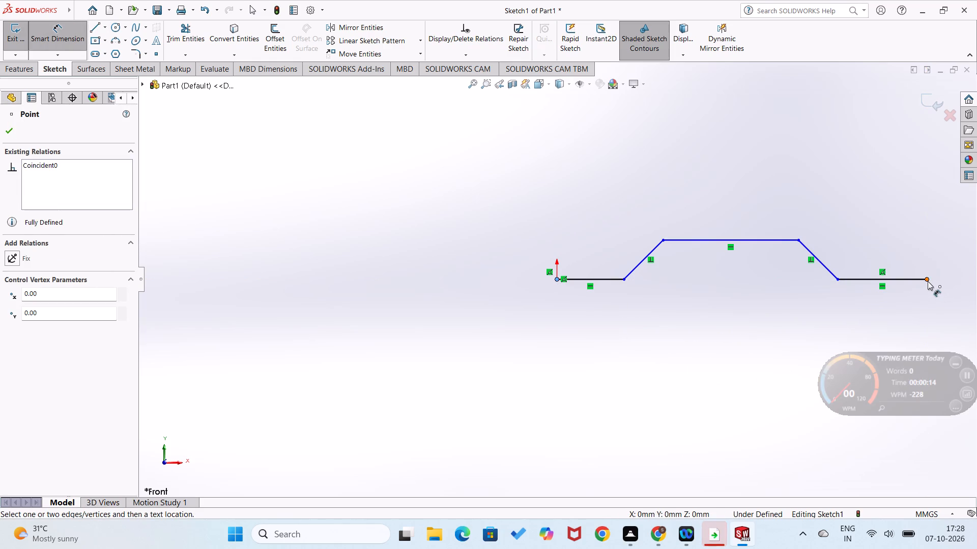
pyautogui.click(928, 281)
pyautogui.click(816, 345)
pyautogui.write('340')
pyautogui.press('Return')
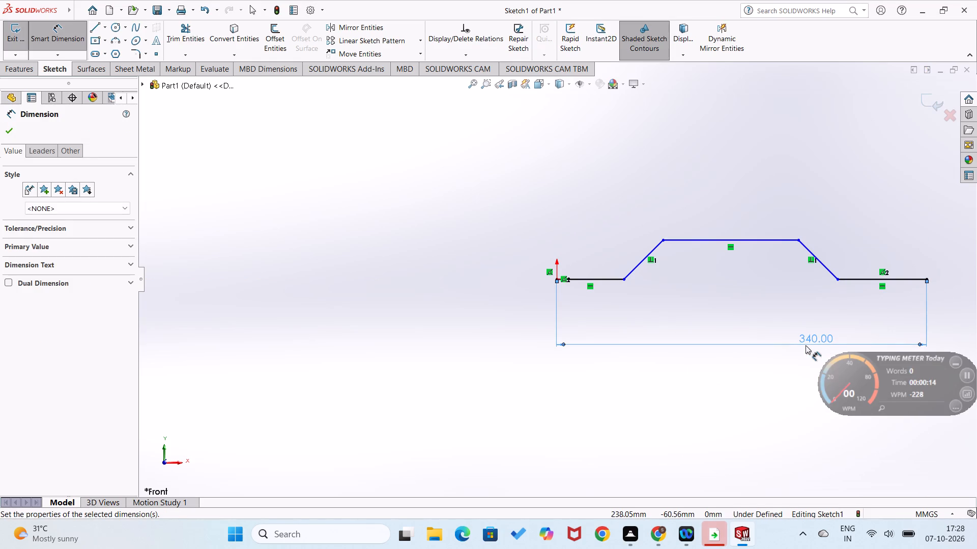
pyautogui.click(658, 426)
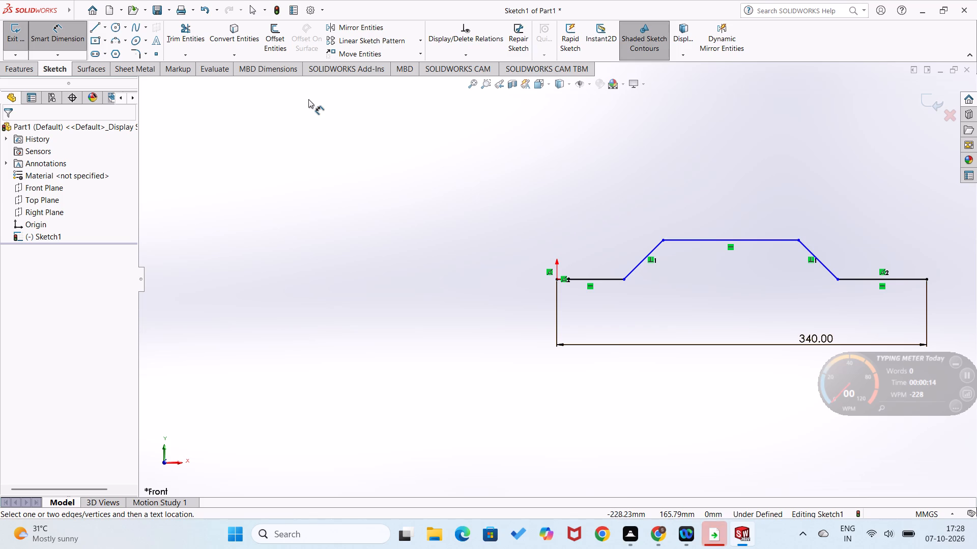
# Apply 40 mm sketch fillets to the two upper corners of the raised profile.
pyautogui.click(137, 51)
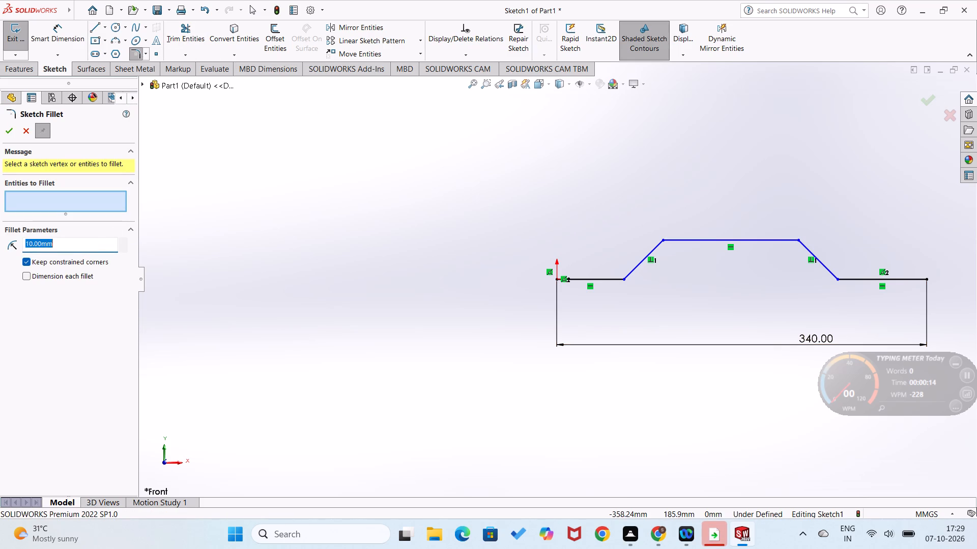
pyautogui.write('40')
pyautogui.press('Return')
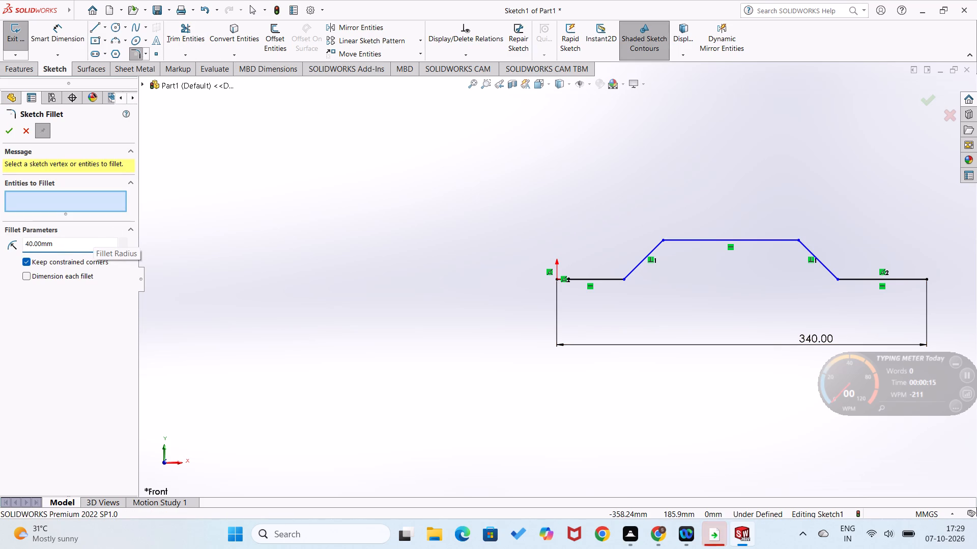
pyautogui.click(653, 247)
pyautogui.click(675, 239)
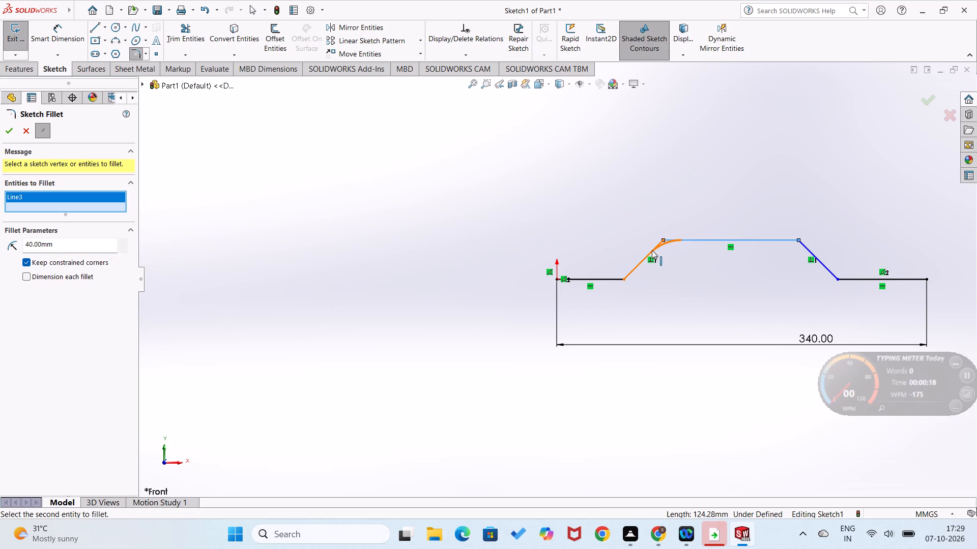
pyautogui.click(652, 250)
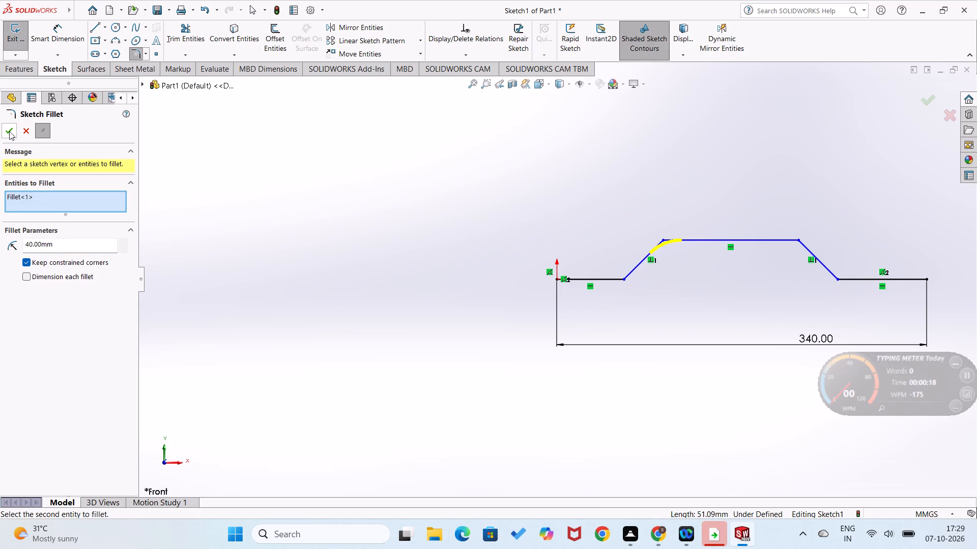
pyautogui.click(9, 129)
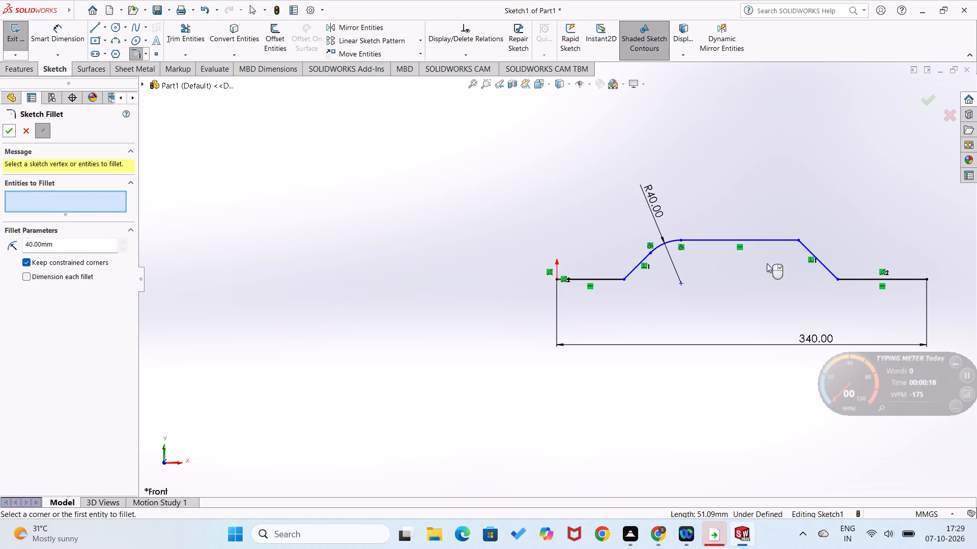
pyautogui.click(783, 238)
pyautogui.click(803, 246)
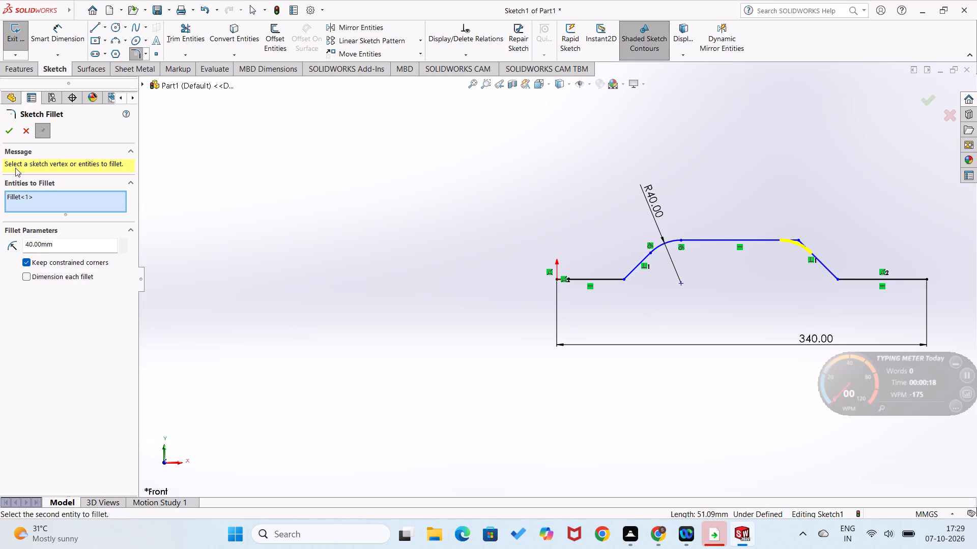
pyautogui.click(10, 130)
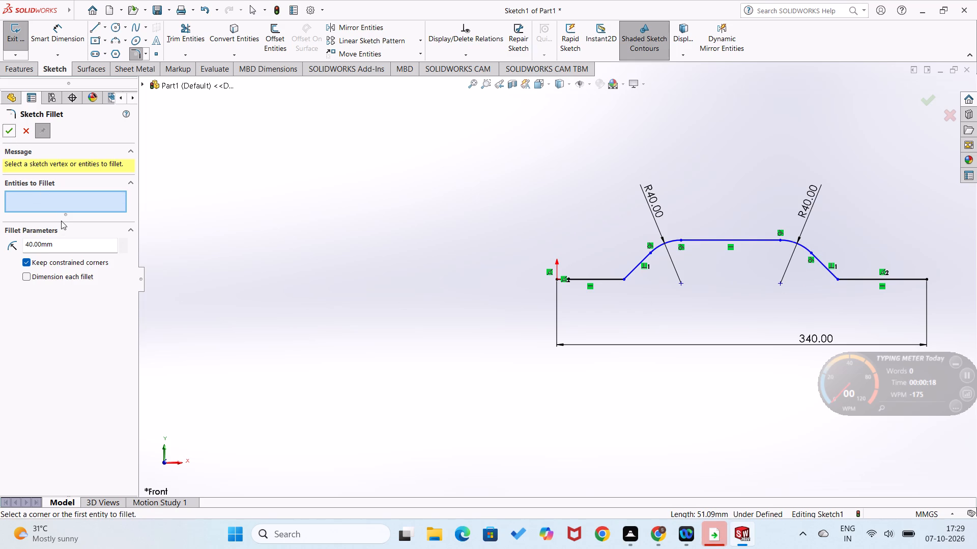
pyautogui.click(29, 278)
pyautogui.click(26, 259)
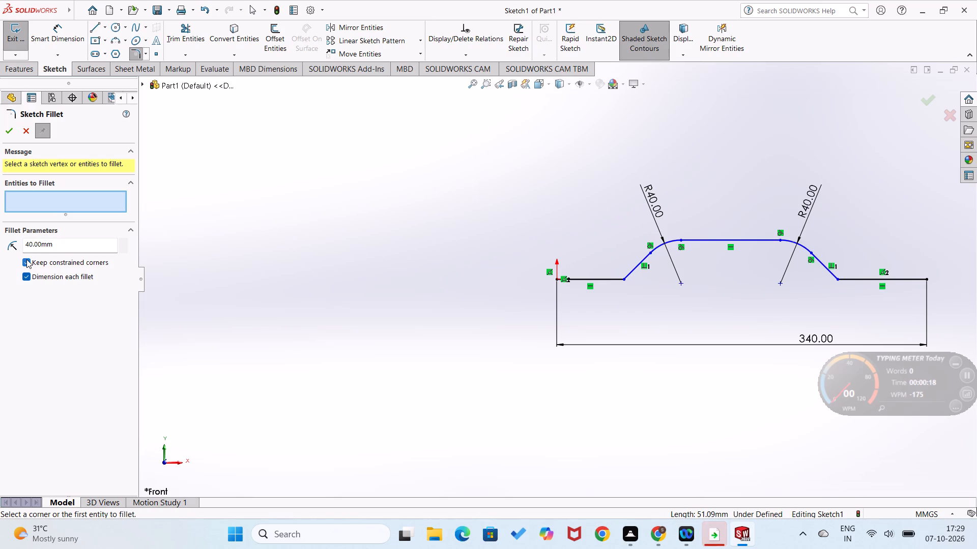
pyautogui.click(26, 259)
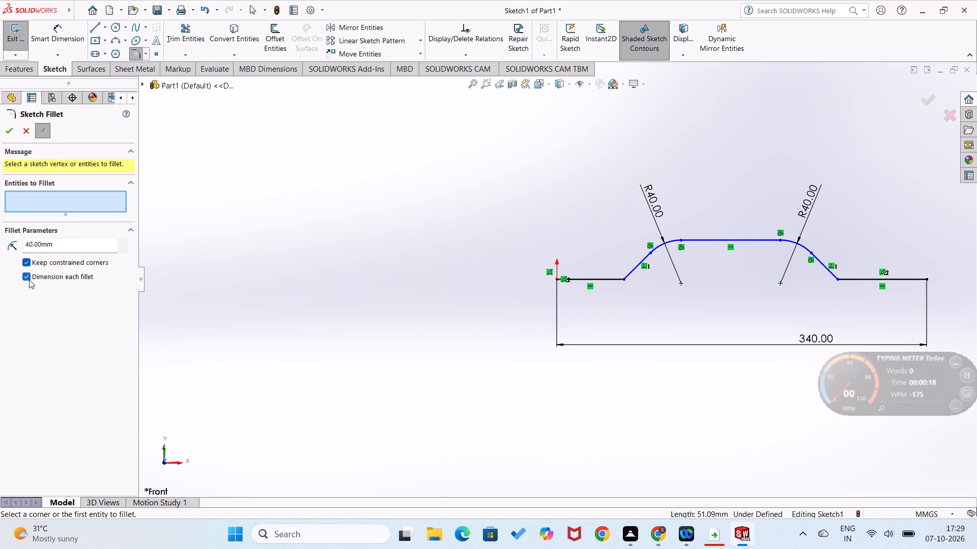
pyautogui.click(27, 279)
# Add 30 mm sketch fillets at the two lower corners where the sloped lines meet the base lines.
pyautogui.moveTo(65, 243); pyautogui.dragTo(9, 242)
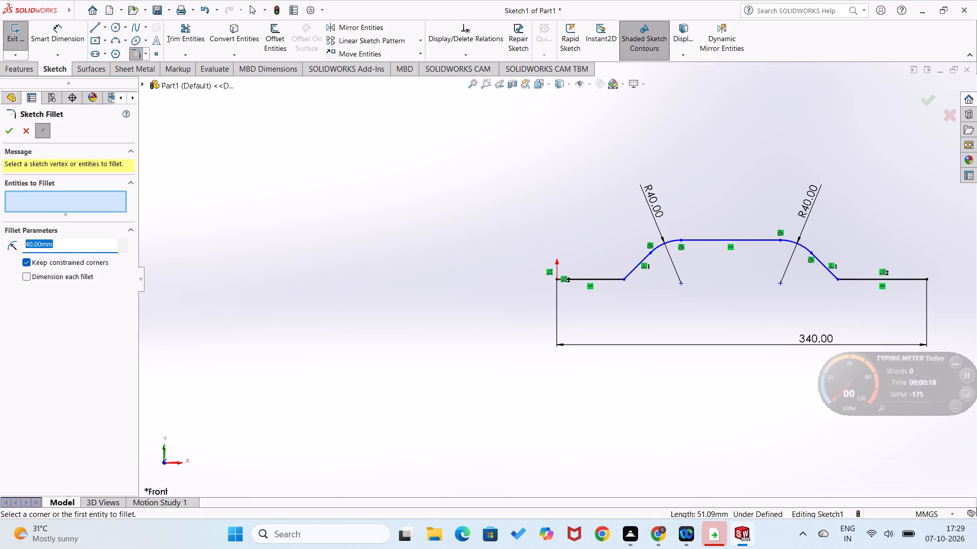
pyautogui.moveTo(9, 242); pyautogui.dragTo(5, 241)
pyautogui.write('30')
pyautogui.press('Return')
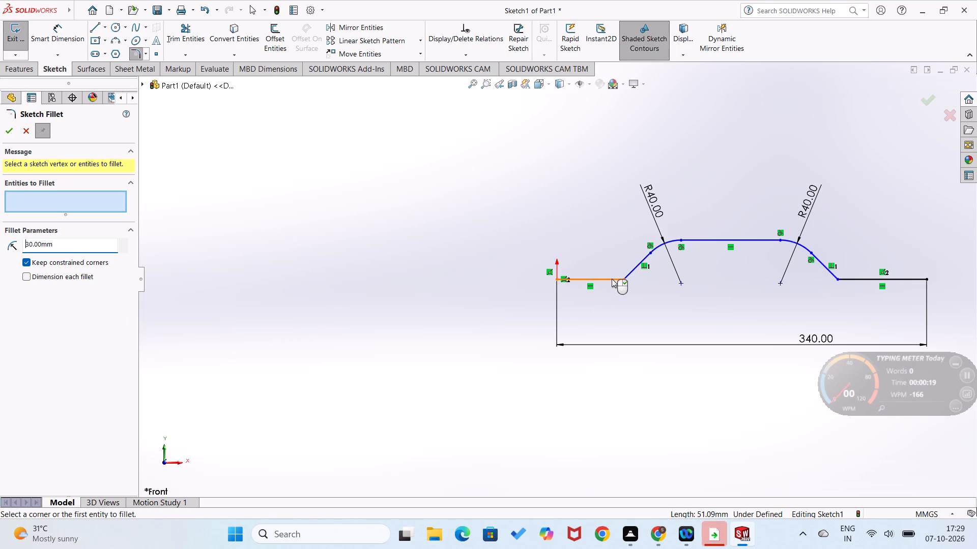
pyautogui.click(612, 279)
pyautogui.click(632, 269)
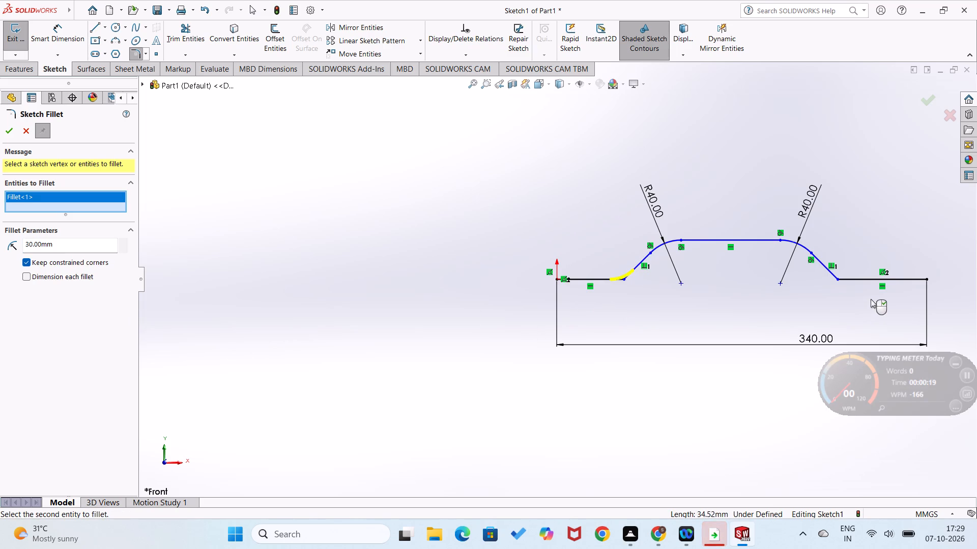
pyautogui.click(858, 280)
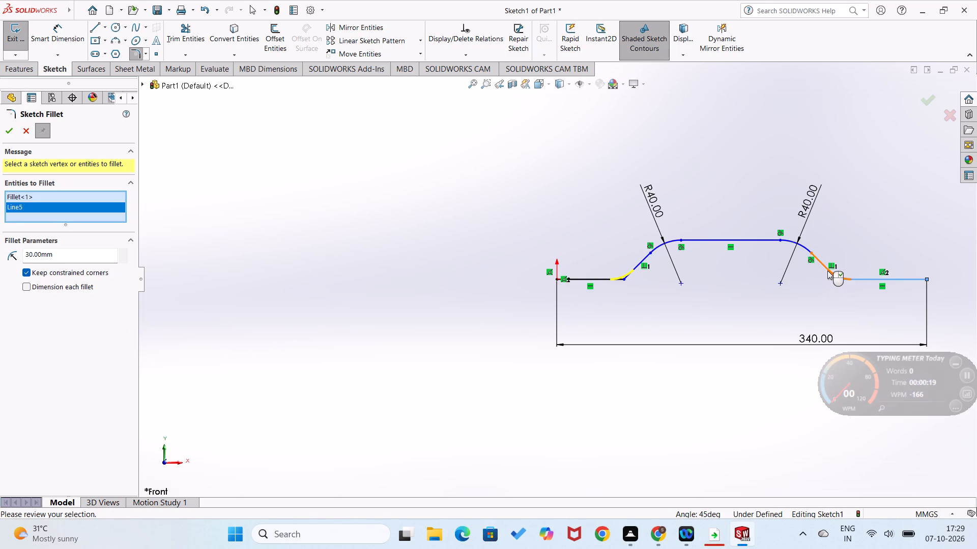
pyautogui.click(827, 270)
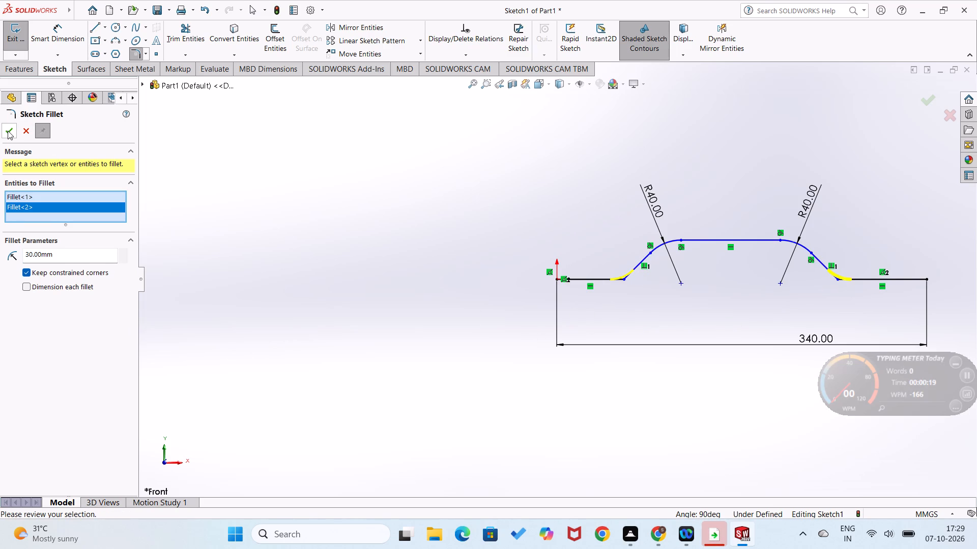
pyautogui.click(8, 131)
pyautogui.click(8, 131)
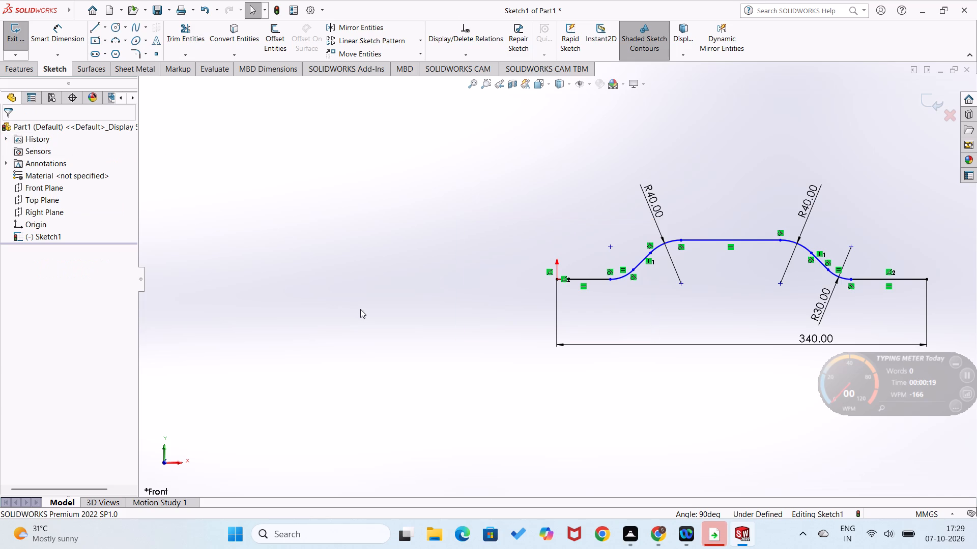
pyautogui.click(360, 309)
# Dimension the horizontal distance from the origin to the upper end of the first 30 mm fillet arc as 110 mm.
pyautogui.moveTo(388, 319); pyautogui.dragTo(404, 247, button='right')
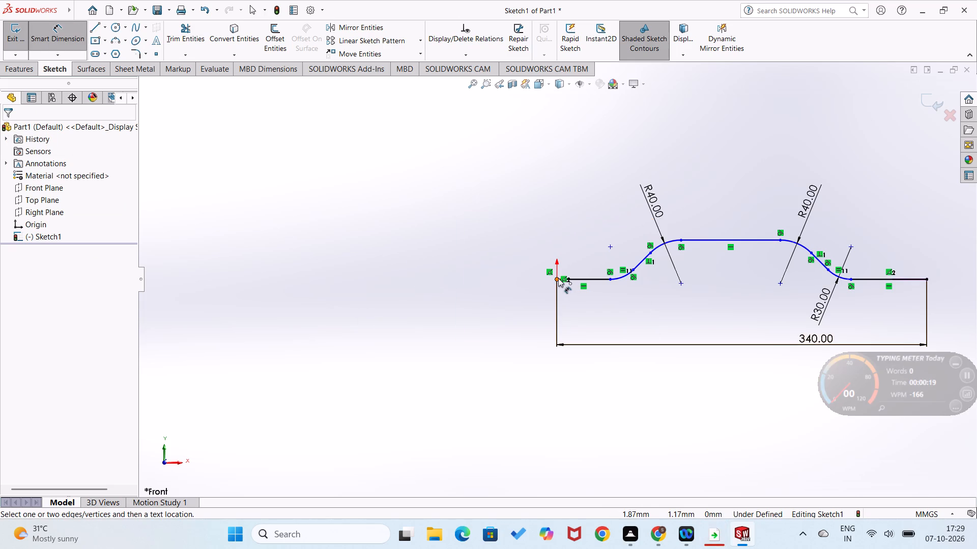
pyautogui.click(558, 278)
pyautogui.click(636, 271)
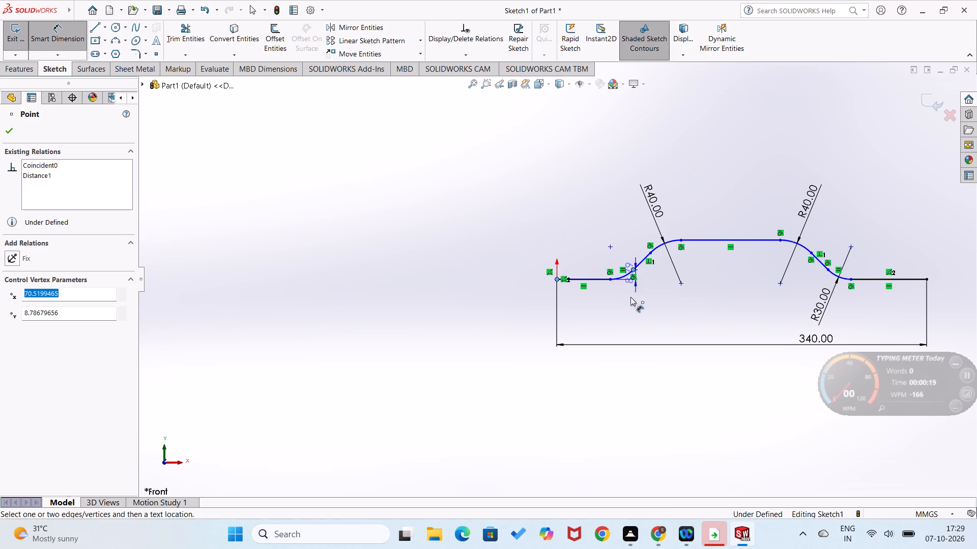
pyautogui.click(616, 308)
pyautogui.write('110')
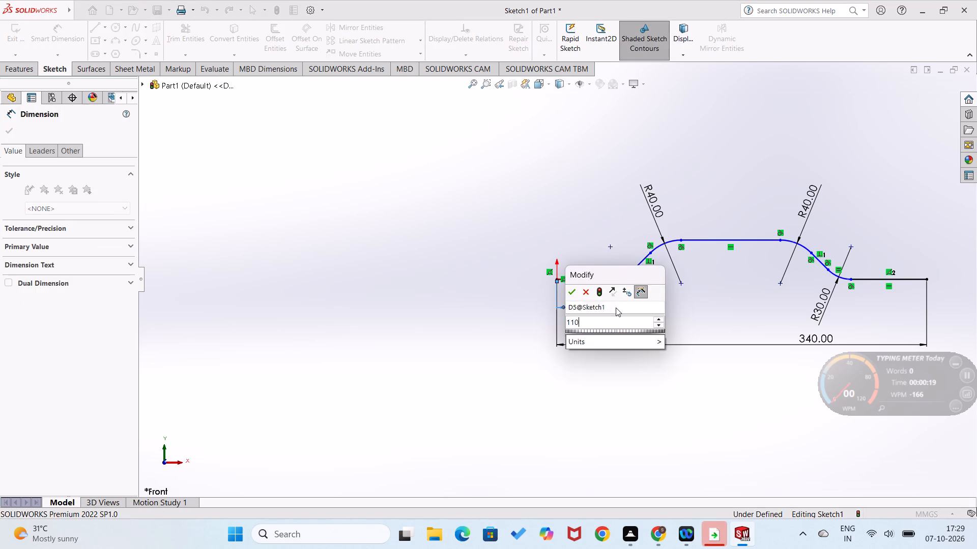
pyautogui.press('Return')
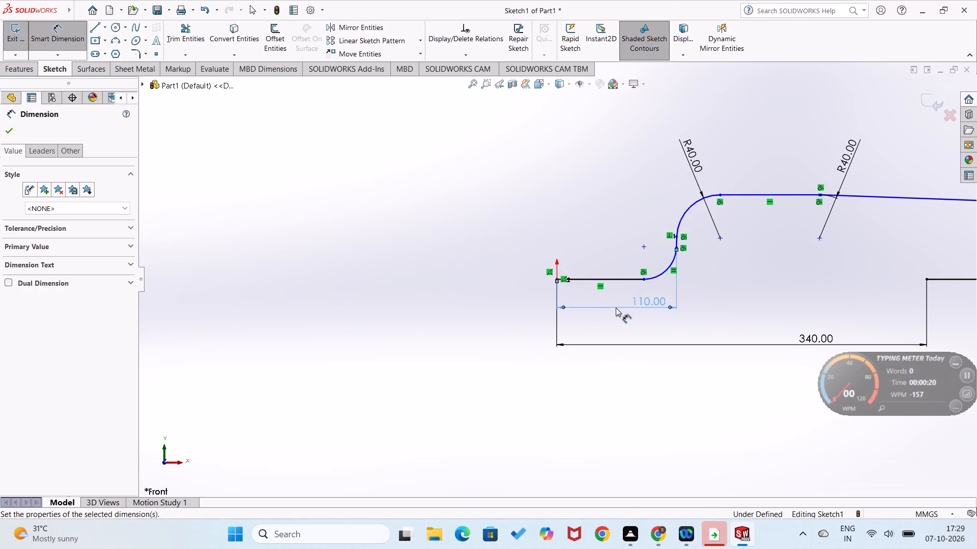
# Undo the 110 mm horizontal dimension change between the origin and the upper end of the first 30 mm fillet arc.
pyautogui.scroll(8, 701, 288)
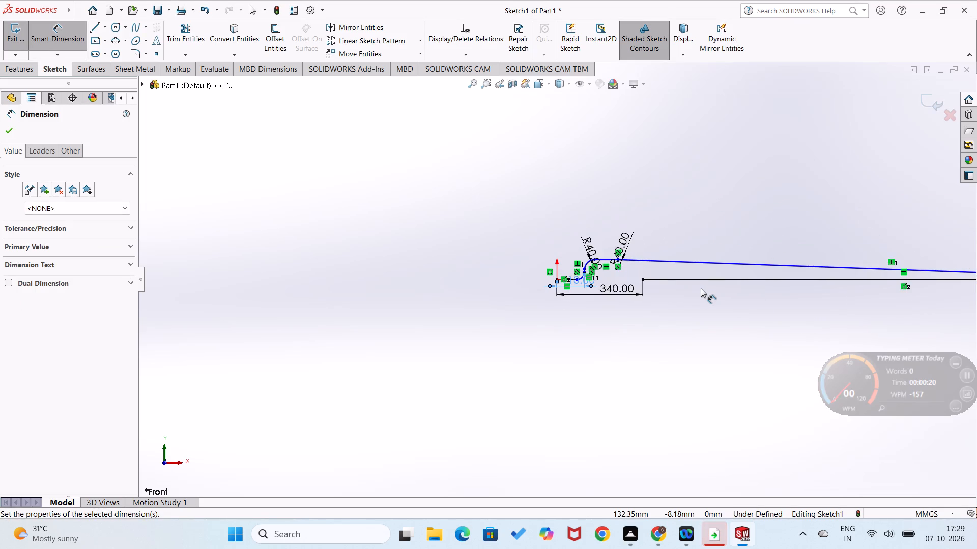
pyautogui.scroll(-3, 701, 288)
pyautogui.scroll(9, 700, 288)
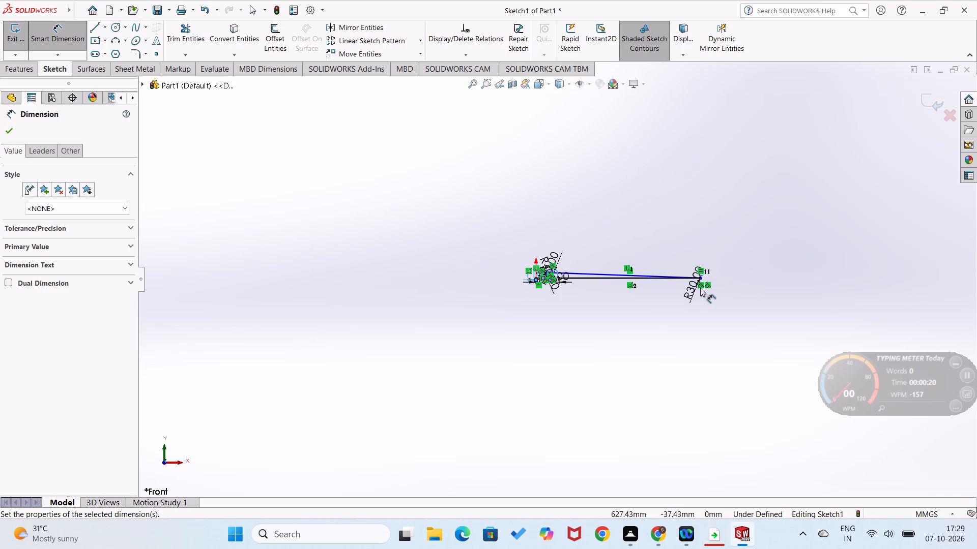
pyautogui.scroll(-6, 700, 288)
pyautogui.scroll(5, 384, 293)
pyautogui.scroll(-3, 337, 277)
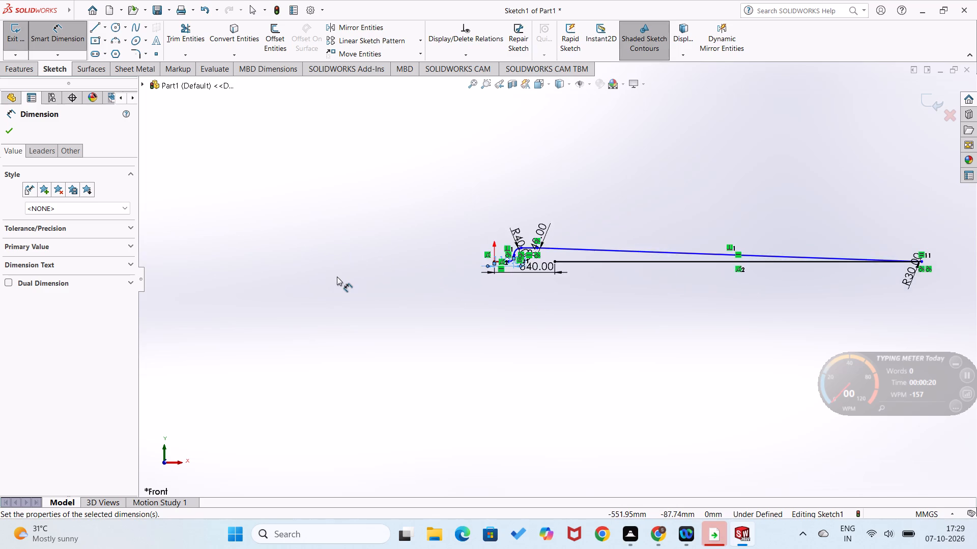
pyautogui.scroll(-2, 337, 277)
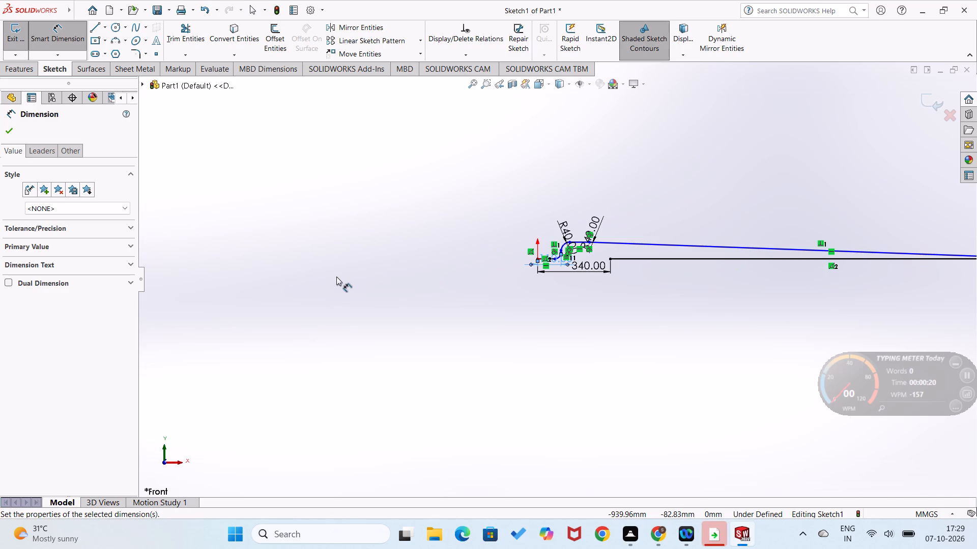
pyautogui.hotkey('ctrl', 'z')
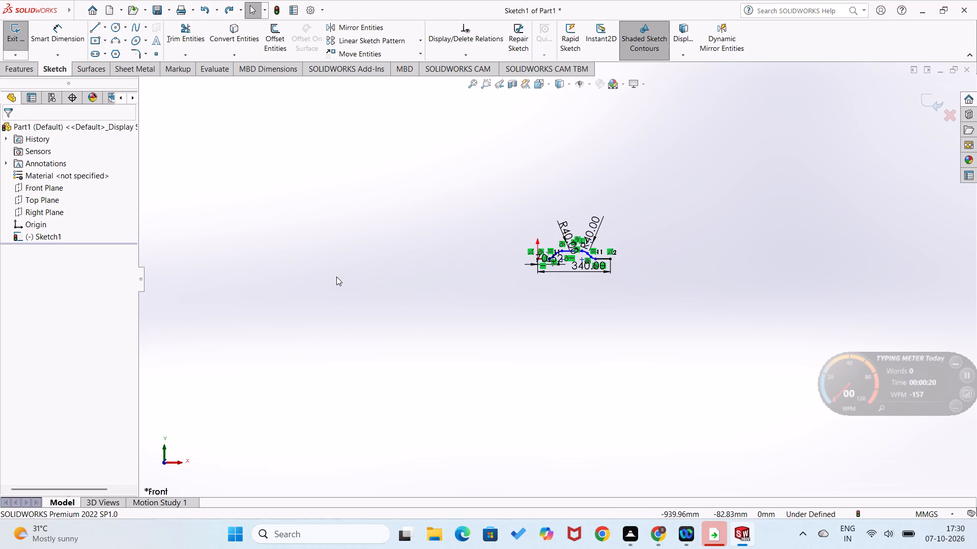
# Dimension the horizontal distance from the upper end of the second 30 mm fillet arc to the profile's far endpoint as 110 mm.
pyautogui.scroll(-4, 567, 290)
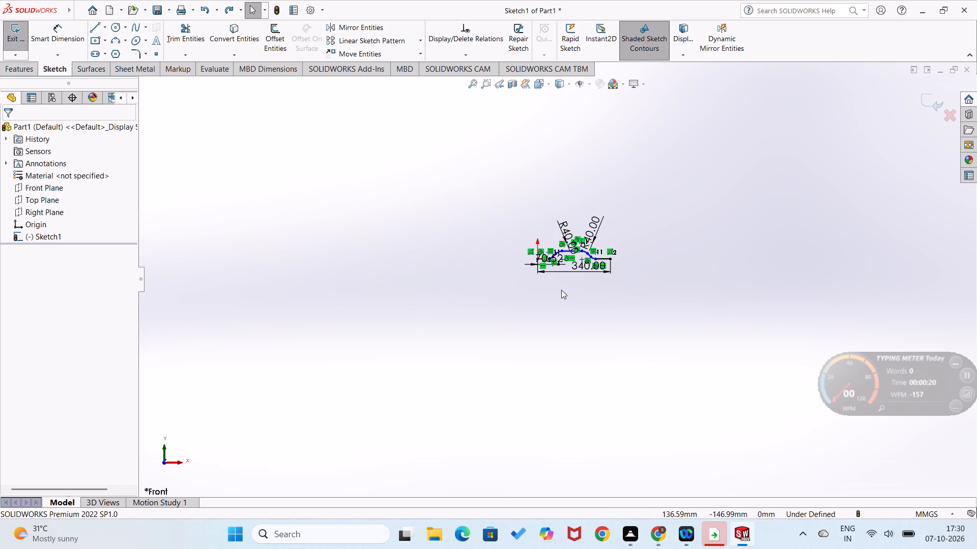
pyautogui.scroll(-1, 561, 290)
pyautogui.scroll(-7, 593, 220)
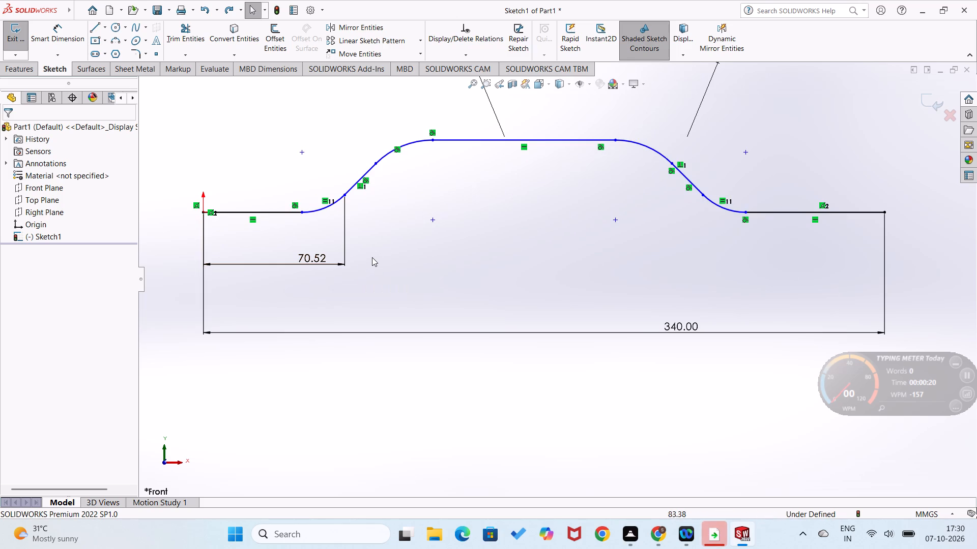
pyautogui.moveTo(537, 260); pyautogui.dragTo(559, 201, button='right')
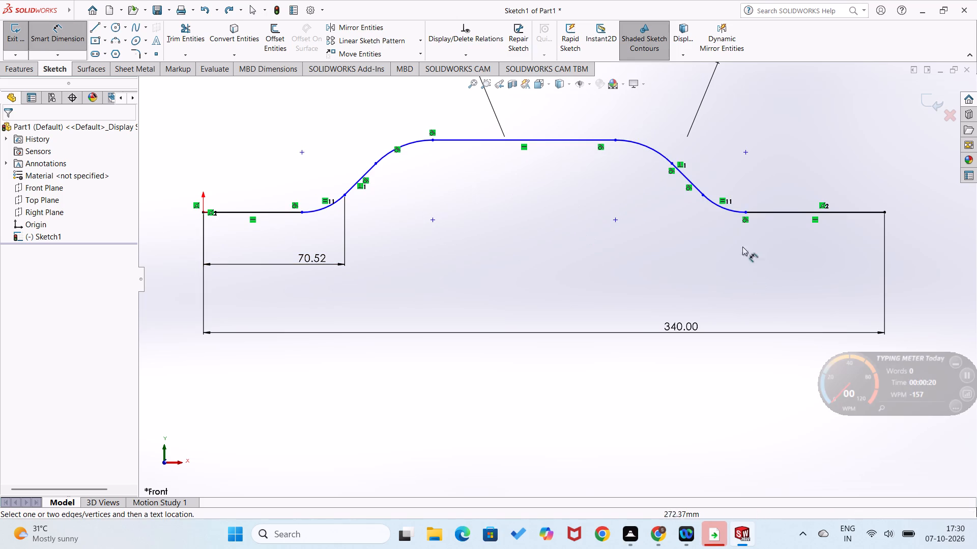
pyautogui.click(703, 195)
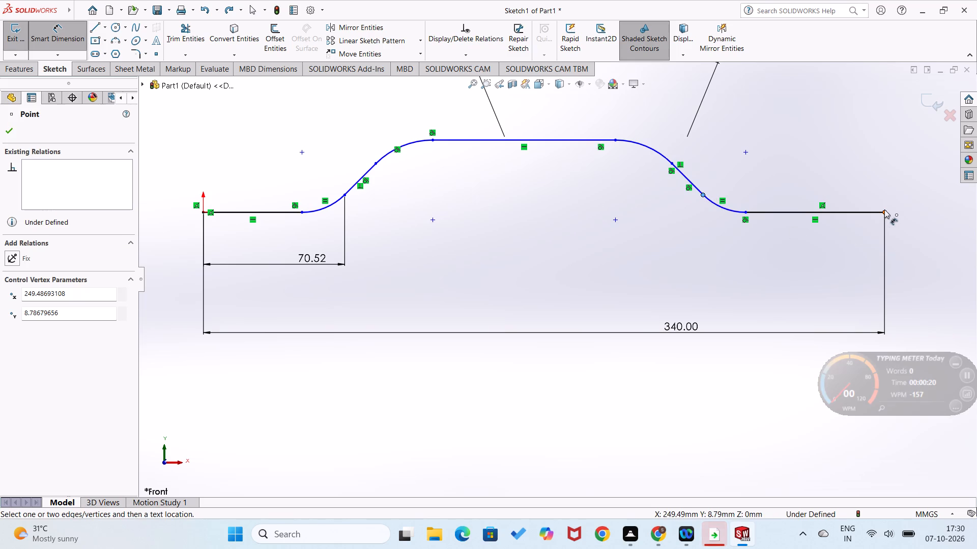
pyautogui.click(884, 209)
pyautogui.click(826, 273)
pyautogui.write('110')
pyautogui.press('Return')
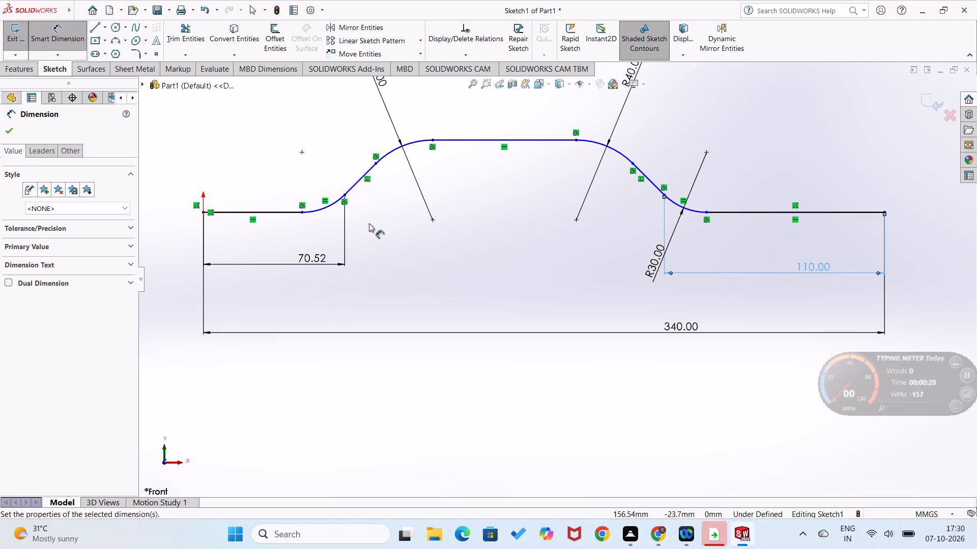
# Set the horizontal dimension from the origin to the upper end of the first 30 mm fillet arc to 110 mm.
pyautogui.doubleClick(311, 257)
pyautogui.write('110')
pyautogui.press('Return')
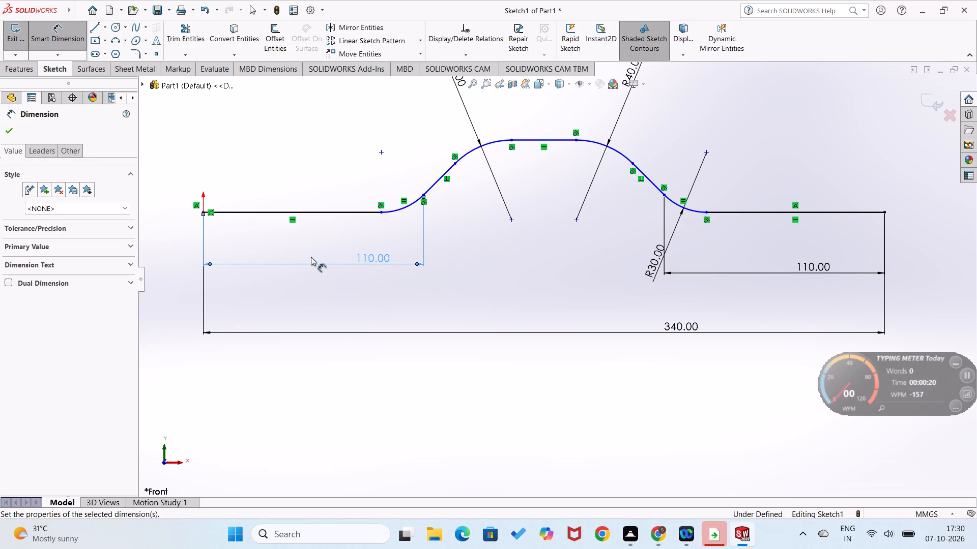
pyautogui.click(303, 342)
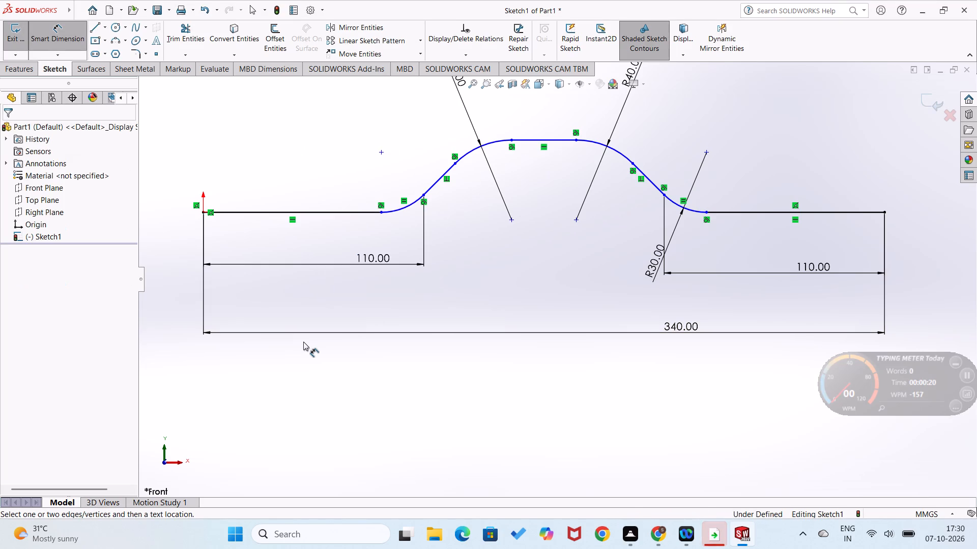
# Dimension the length of the raised profile's top horizontal line as 70 mm.
pyautogui.click(550, 139)
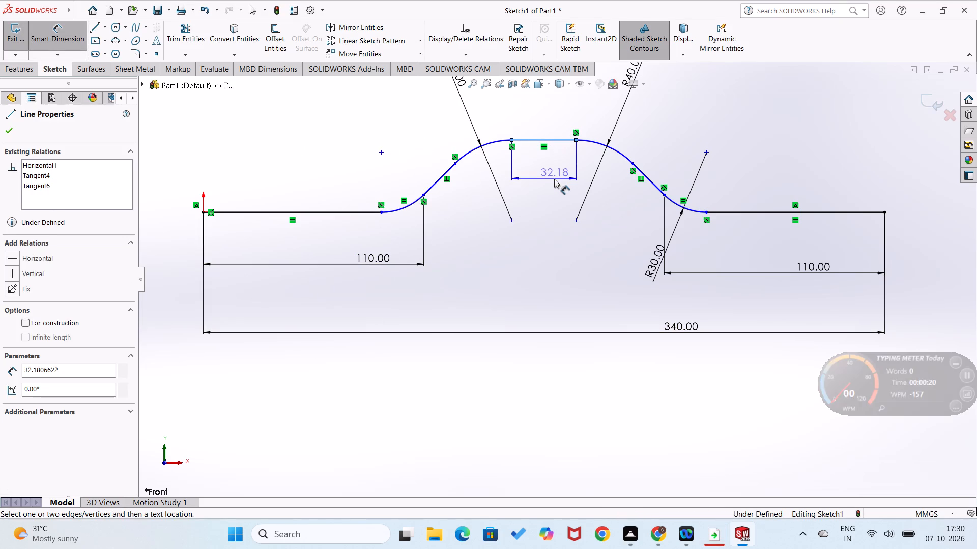
pyautogui.click(553, 180)
pyautogui.write('70')
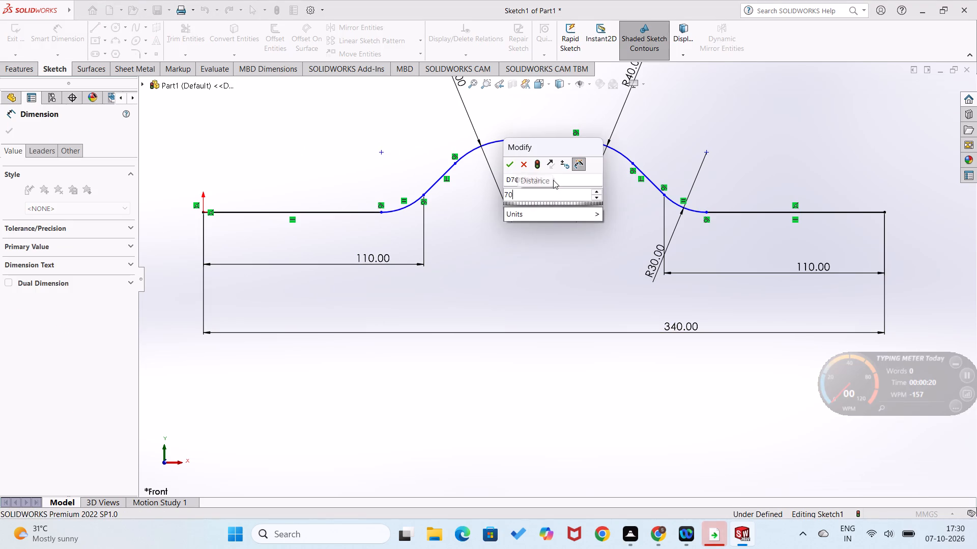
pyautogui.press('Return')
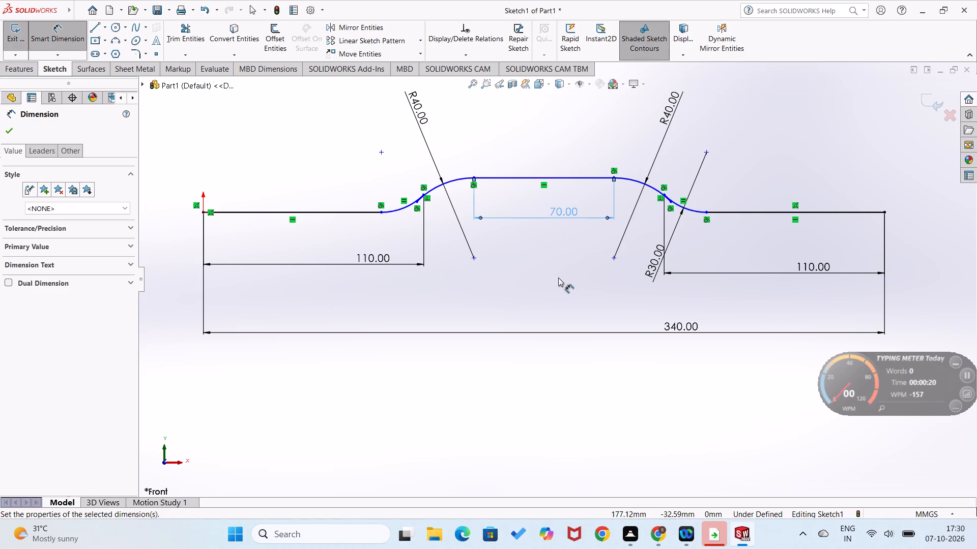
pyautogui.click(558, 278)
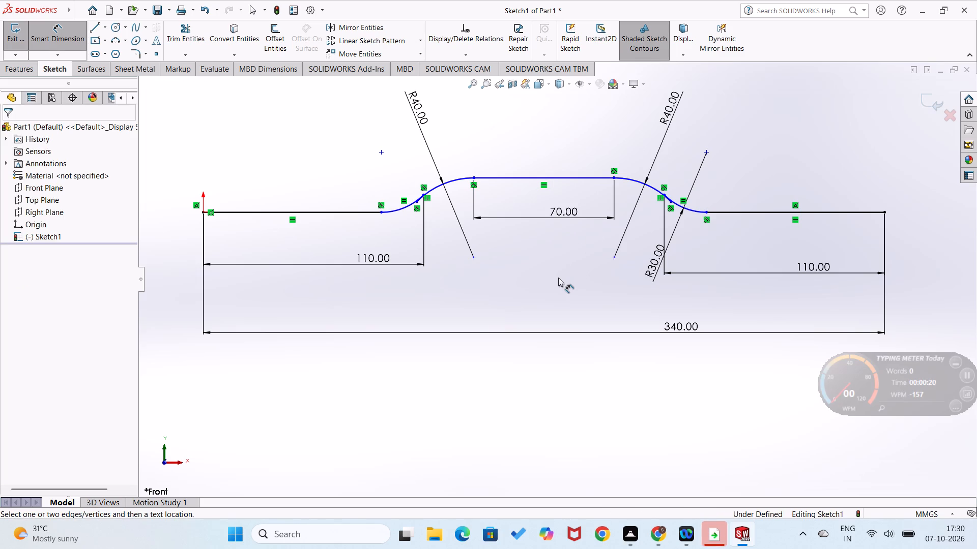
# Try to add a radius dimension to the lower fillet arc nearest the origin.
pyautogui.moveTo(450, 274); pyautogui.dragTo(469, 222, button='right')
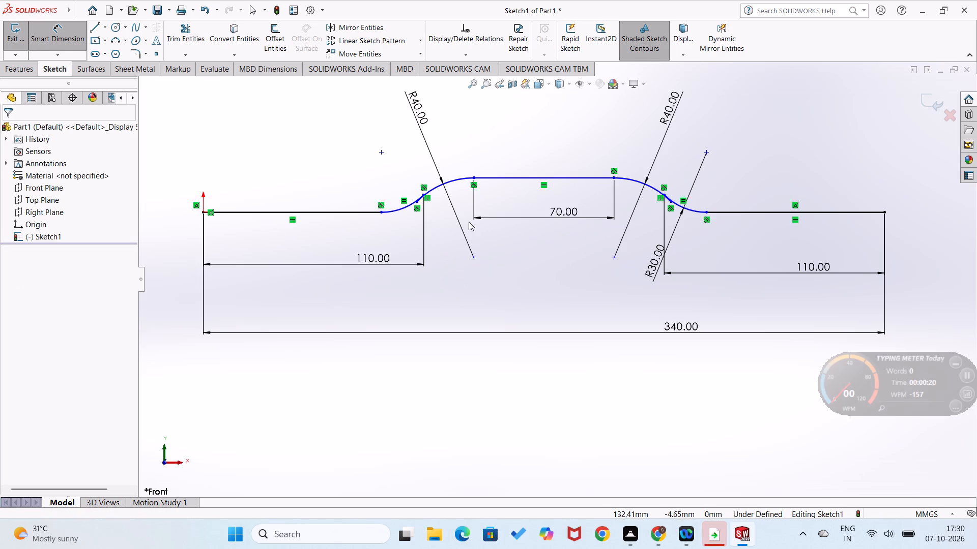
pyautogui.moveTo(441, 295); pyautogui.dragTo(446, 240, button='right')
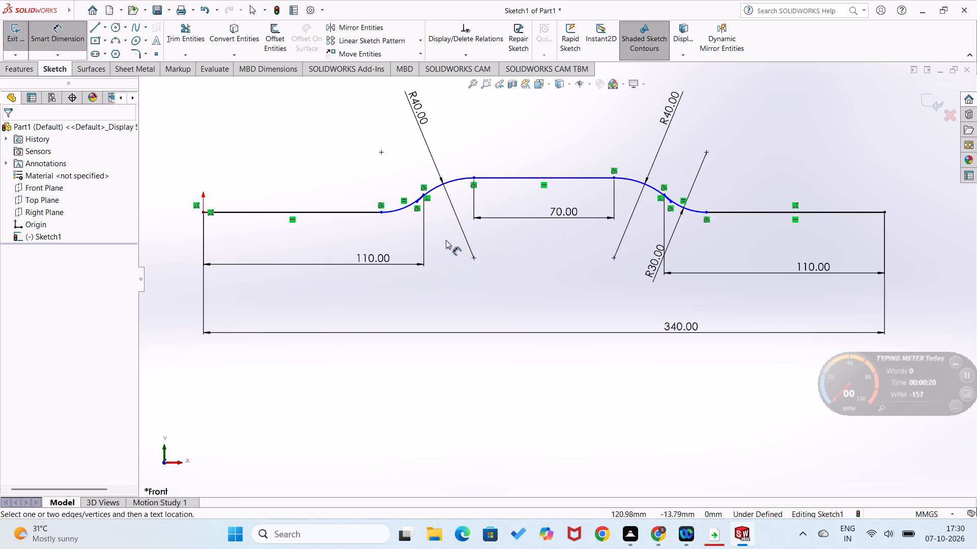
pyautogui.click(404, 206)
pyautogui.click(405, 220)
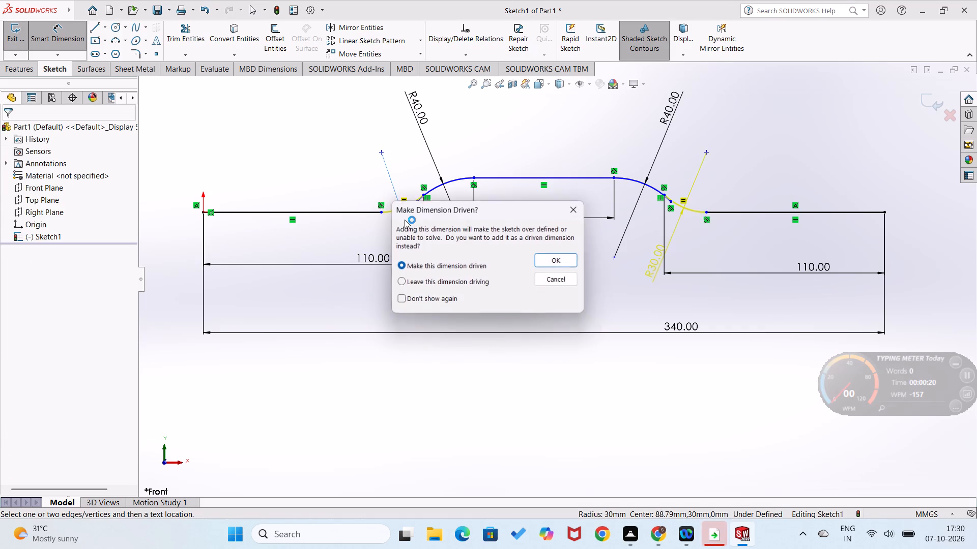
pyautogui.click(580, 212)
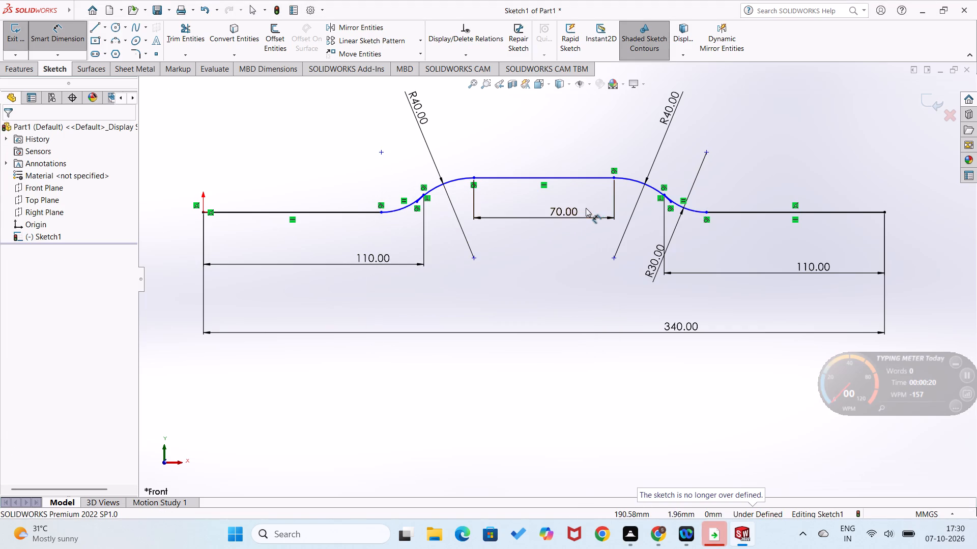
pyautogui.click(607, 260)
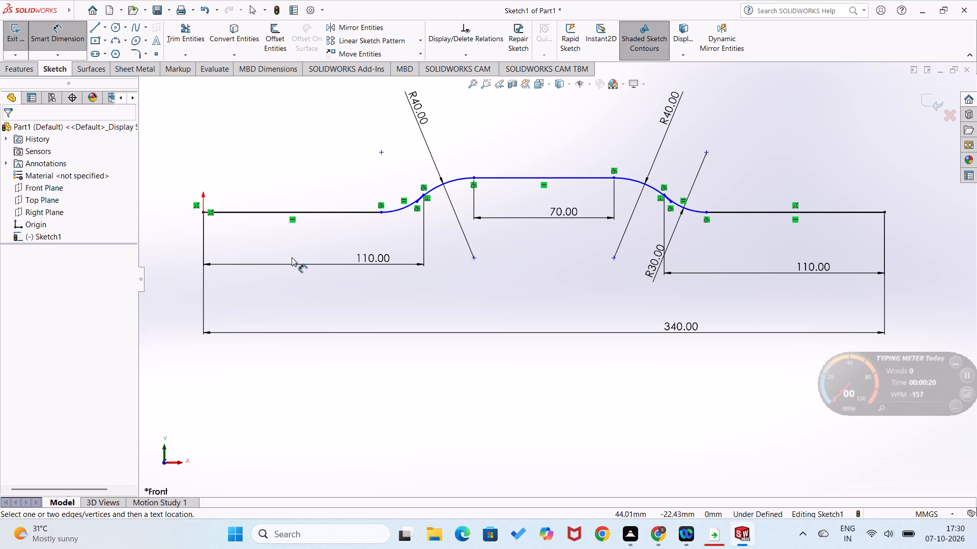
# Dimension the horizontal distance from the origin to the near end of the top line as 135 mm.
pyautogui.click(203, 214)
pyautogui.click(475, 175)
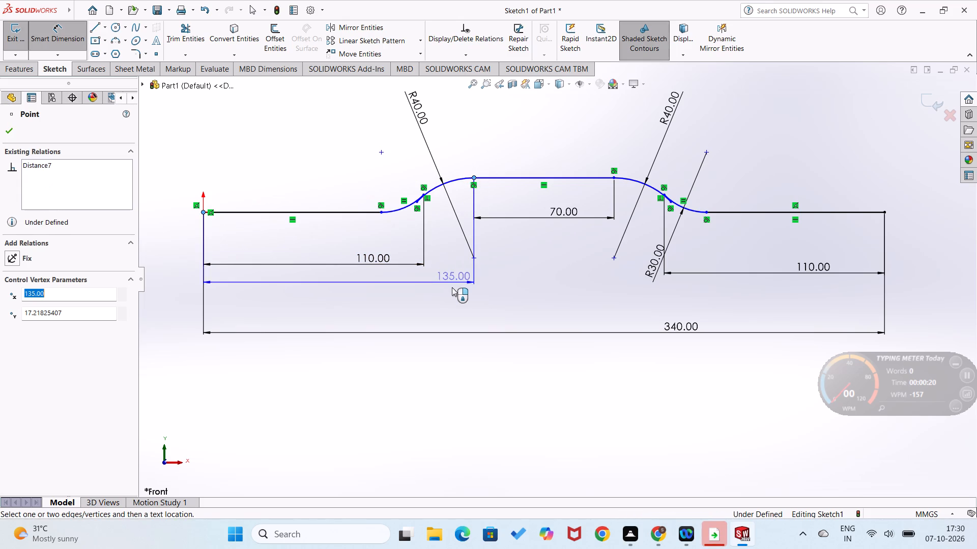
pyautogui.click(449, 294)
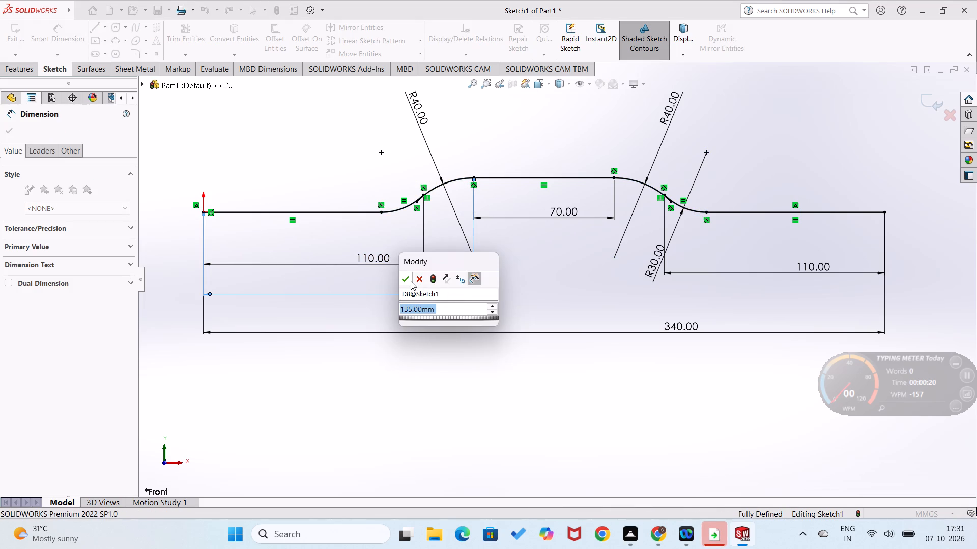
pyautogui.click(411, 281)
# Close the profile with lines about 65 mm down from the origin, horizontally across the bottom, and vertically up to the far endpoint.
pyautogui.moveTo(382, 149); pyautogui.dragTo(285, 212, button='right')
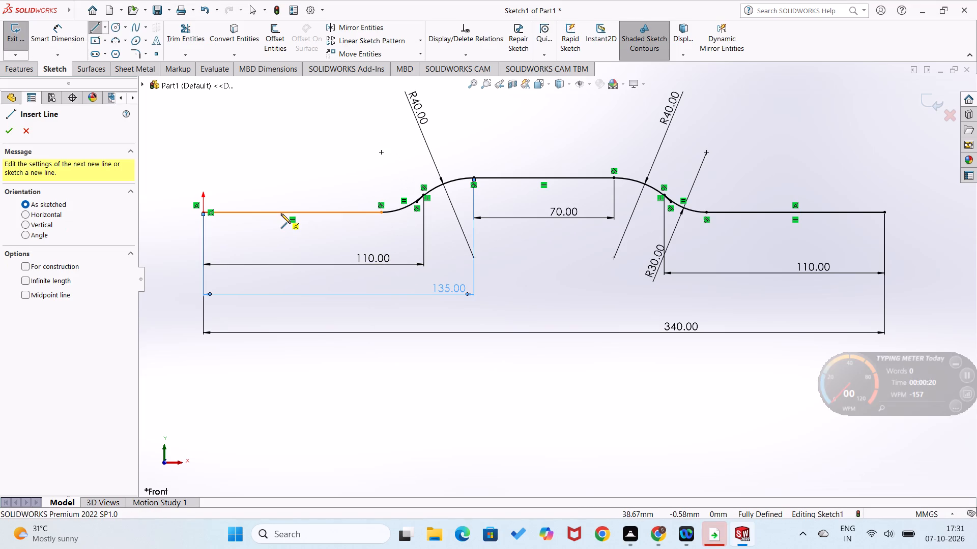
pyautogui.click(205, 213)
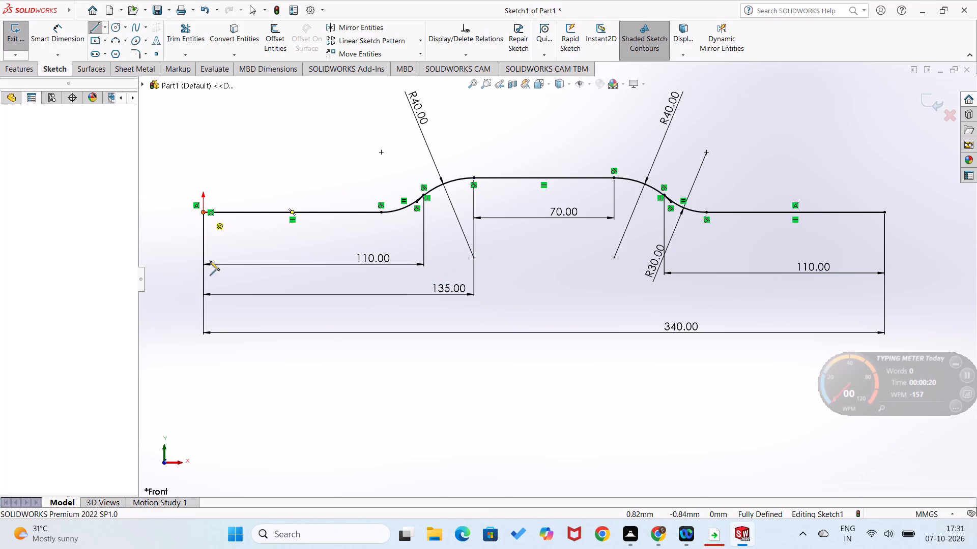
pyautogui.click(202, 342)
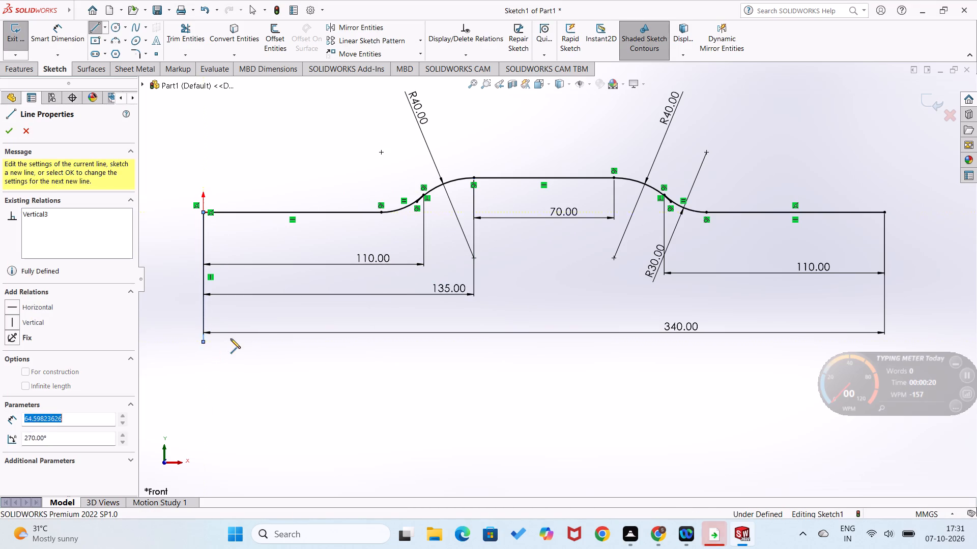
pyautogui.click(886, 344)
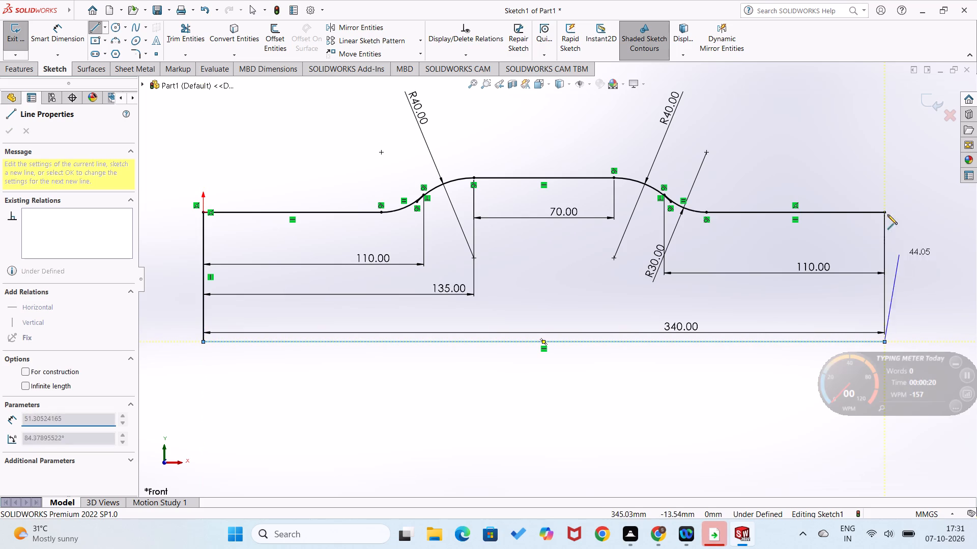
pyautogui.click(882, 211)
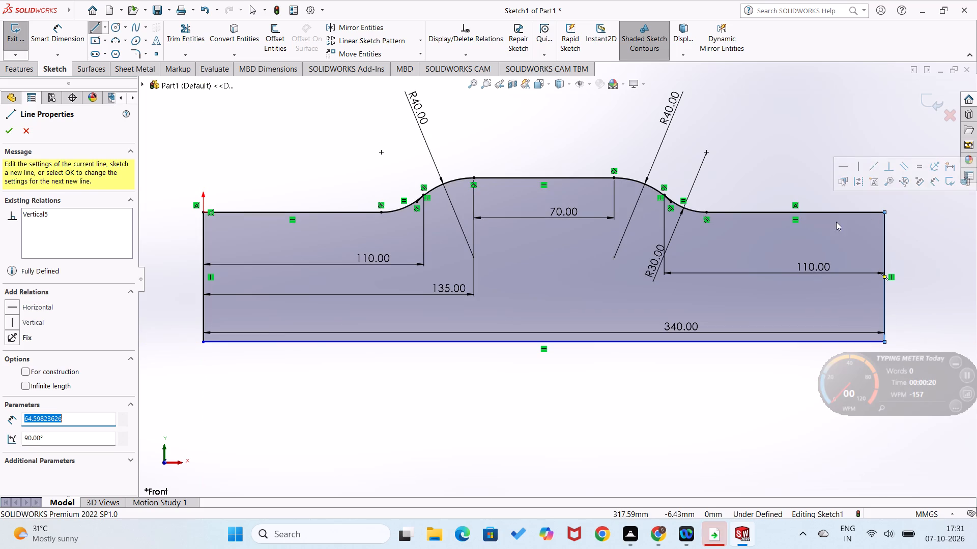
pyautogui.moveTo(798, 208); pyautogui.dragTo(803, 138, button='right')
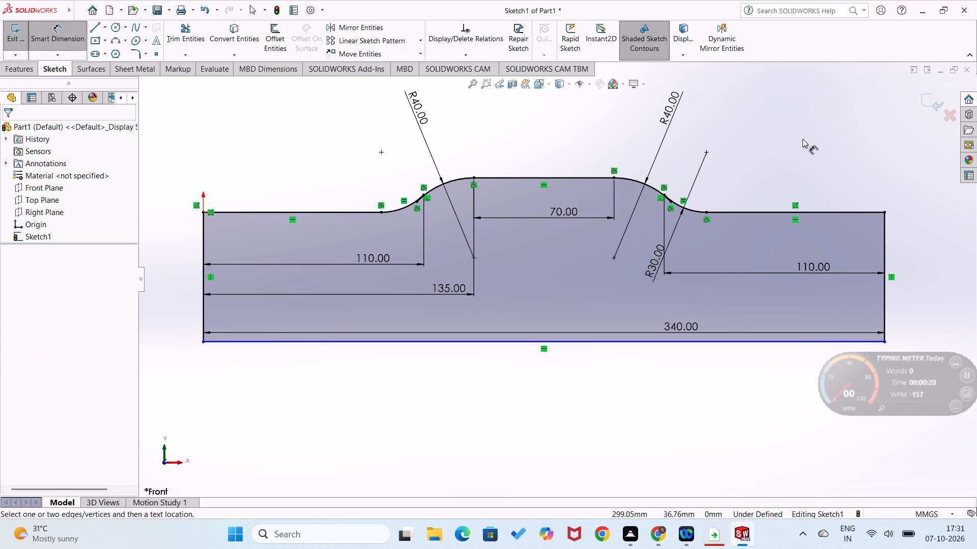
# Extrude the closed profile into a solid using the Mid Plane end condition with a depth of 200 mm.
pyautogui.click(15, 67)
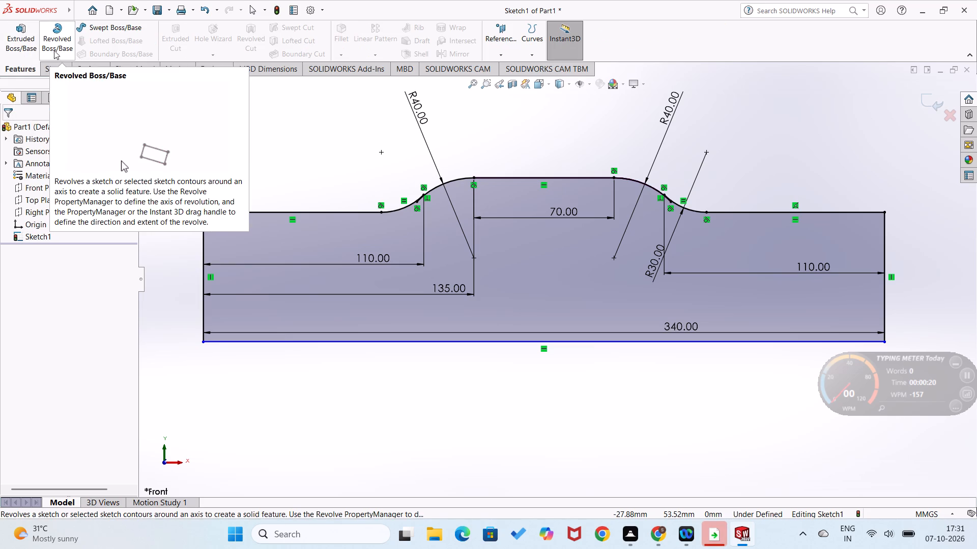
pyautogui.click(27, 44)
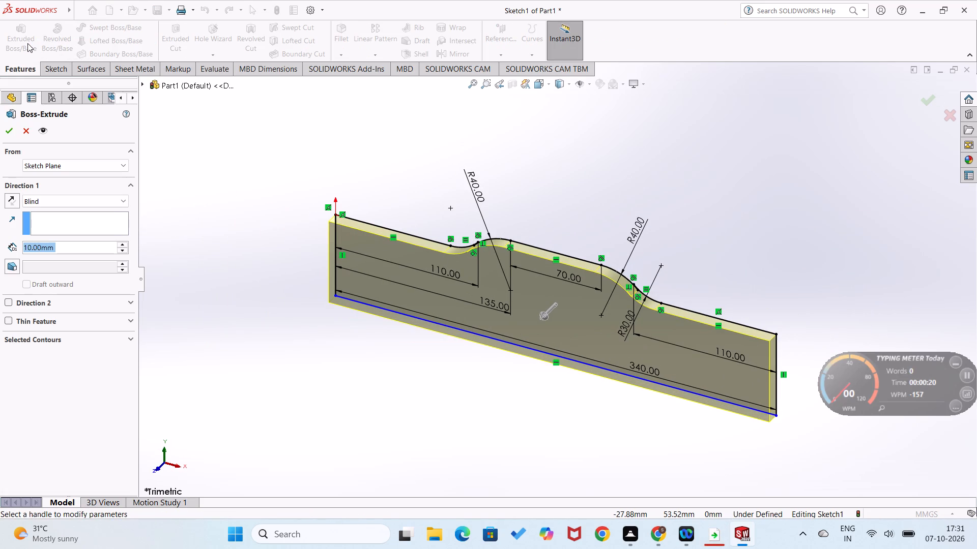
pyautogui.click(124, 200)
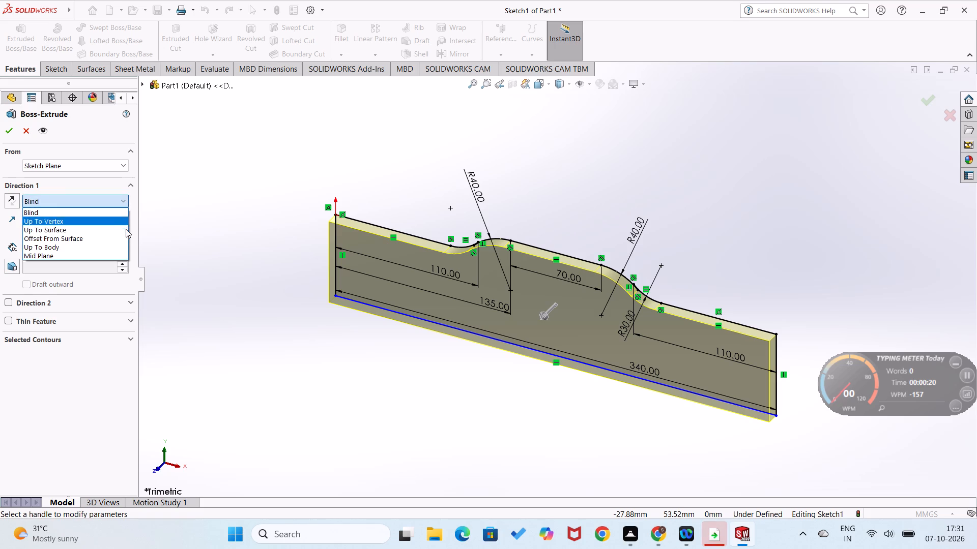
pyautogui.click(128, 253)
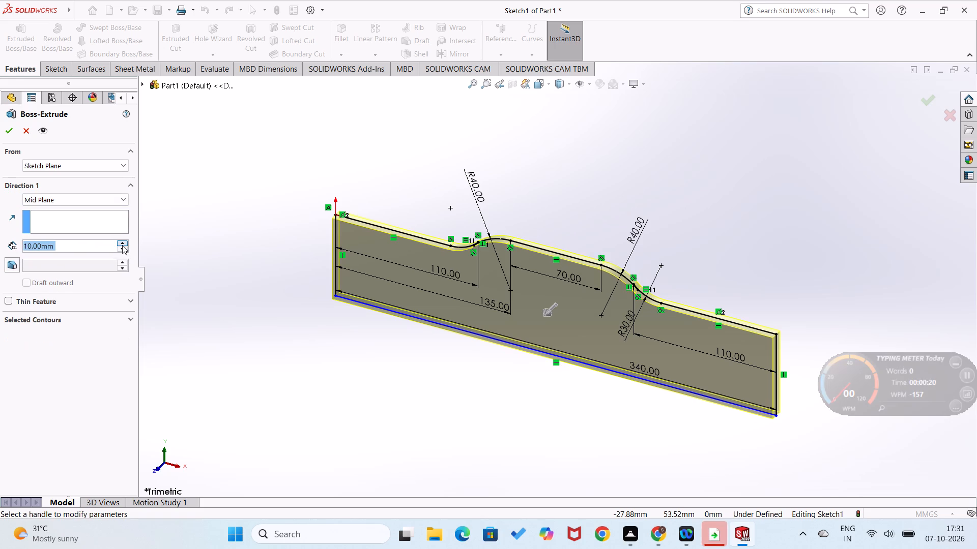
pyautogui.tripleClick(122, 245)
pyautogui.tripleClick(122, 245)
pyautogui.tripleClick(122, 245)
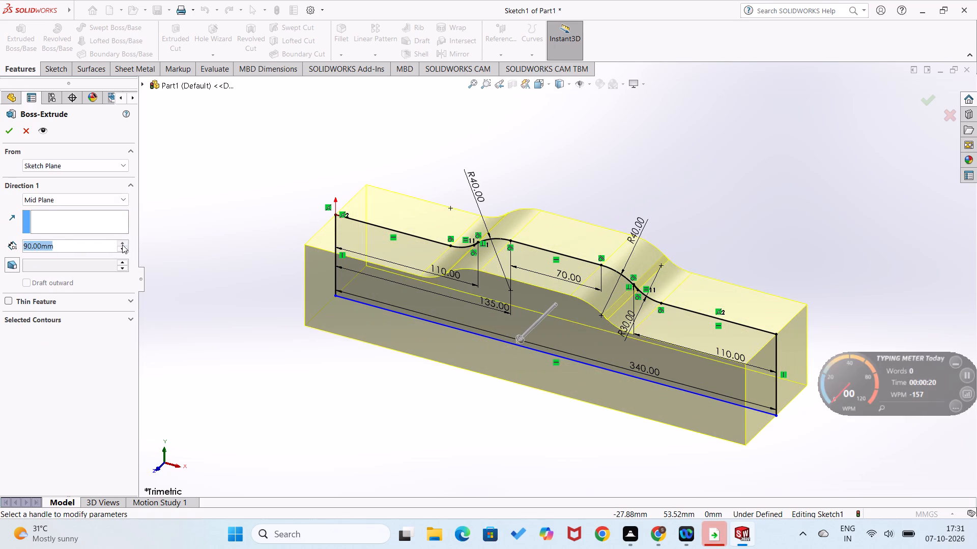
pyautogui.tripleClick(122, 245)
pyautogui.tripleClick(122, 245)
pyautogui.tripleClick(125, 245)
pyautogui.doubleClick(125, 245)
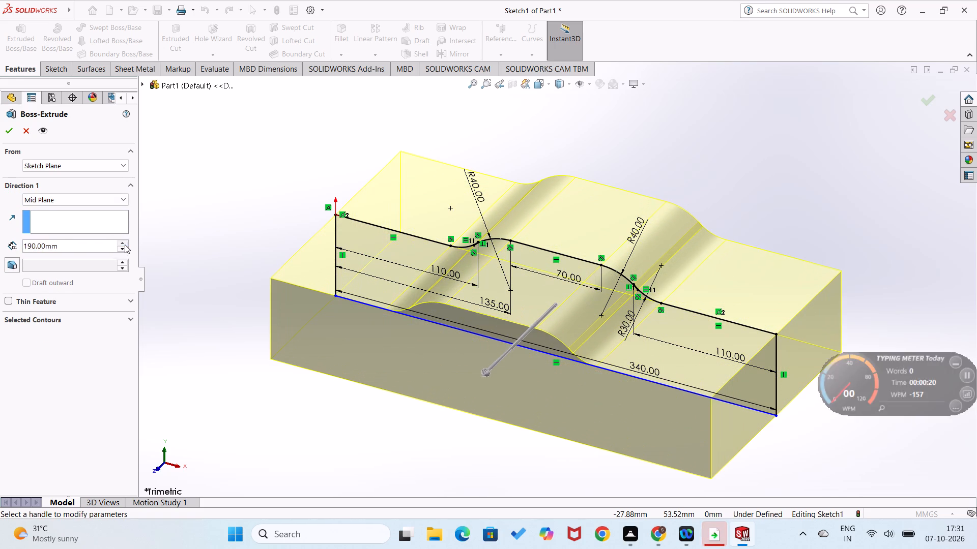
pyautogui.click(128, 249)
pyautogui.click(123, 249)
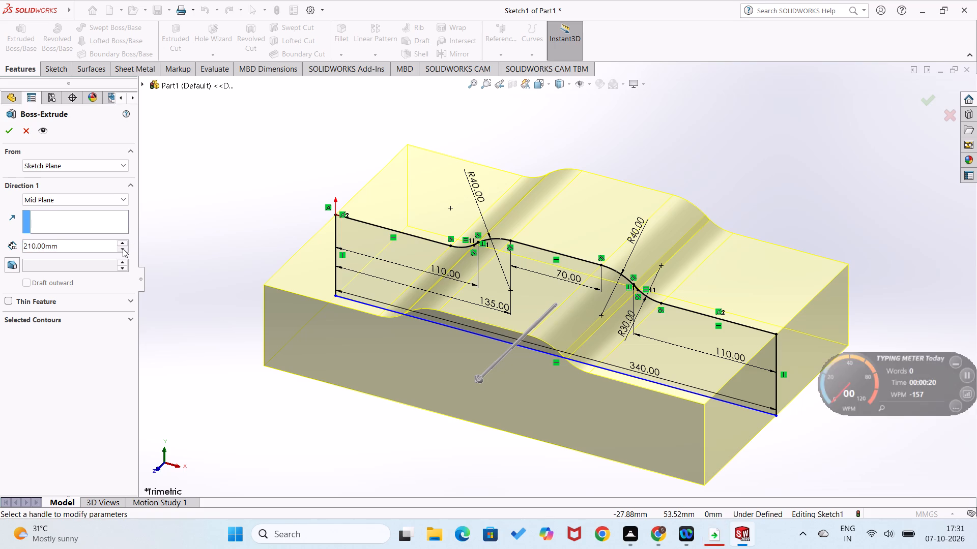
pyautogui.click(13, 129)
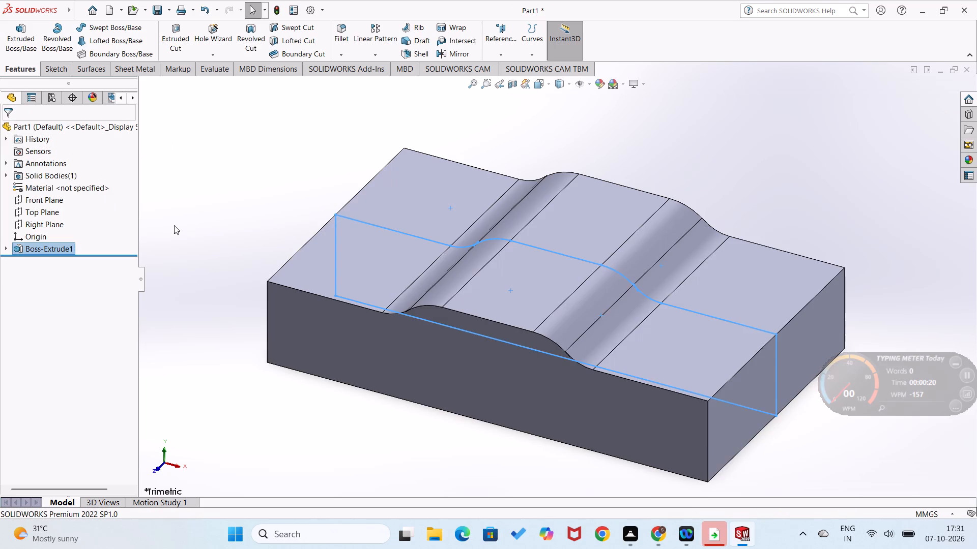
pyautogui.click(199, 223)
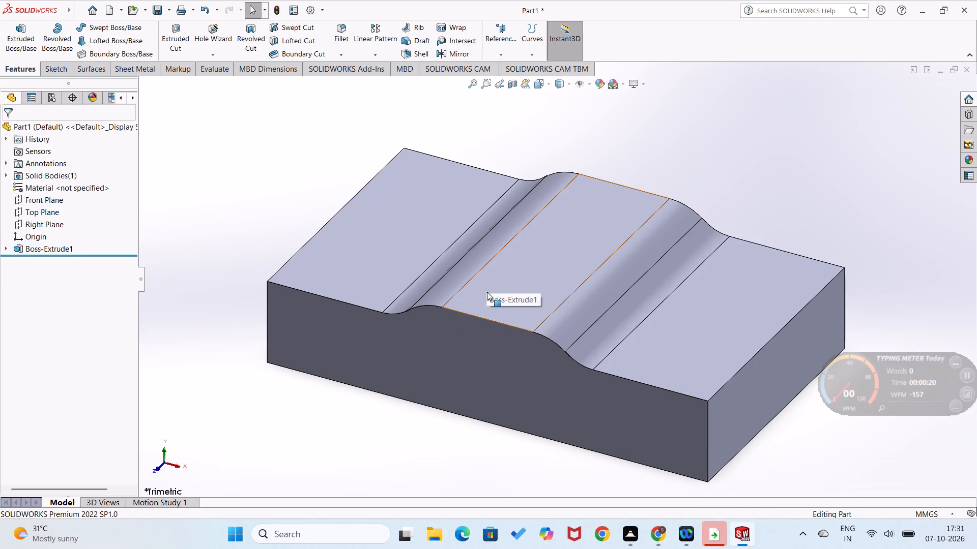
# Start a sketch on the raised top face and draw a corner rectangle about 263 by 105 mm ending at the block's front far corner.
pyautogui.rightClick(487, 292)
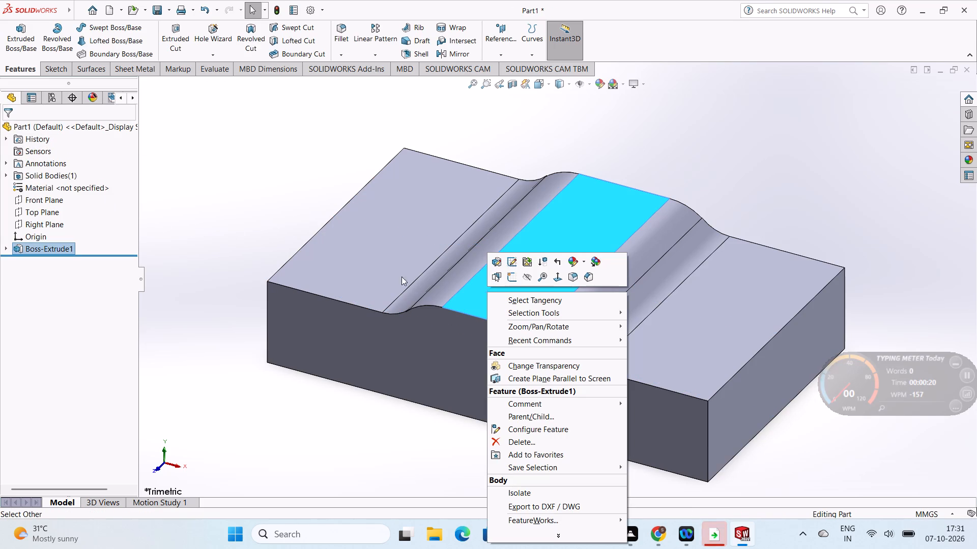
pyautogui.click(510, 278)
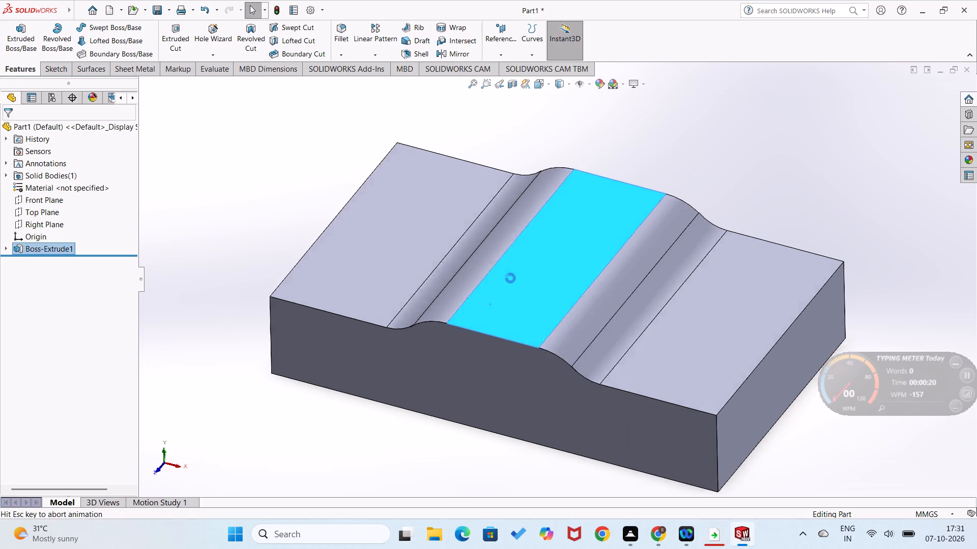
pyautogui.click(281, 263)
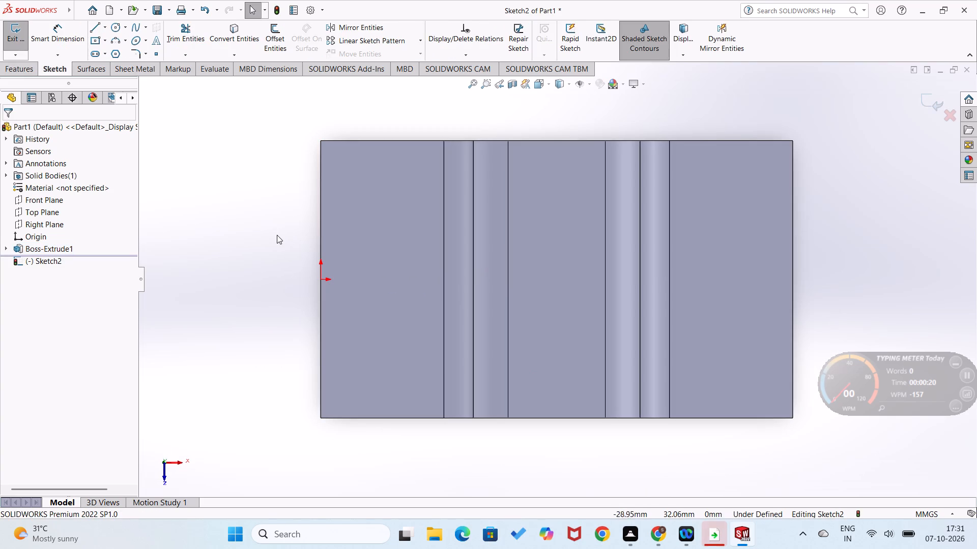
pyautogui.moveTo(275, 235); pyautogui.dragTo(298, 326, button='right')
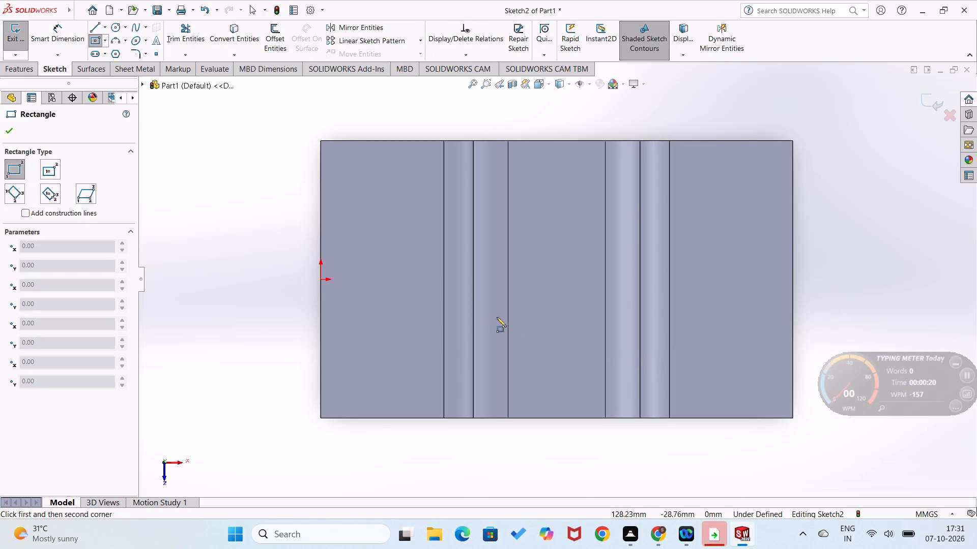
pyautogui.click(427, 272)
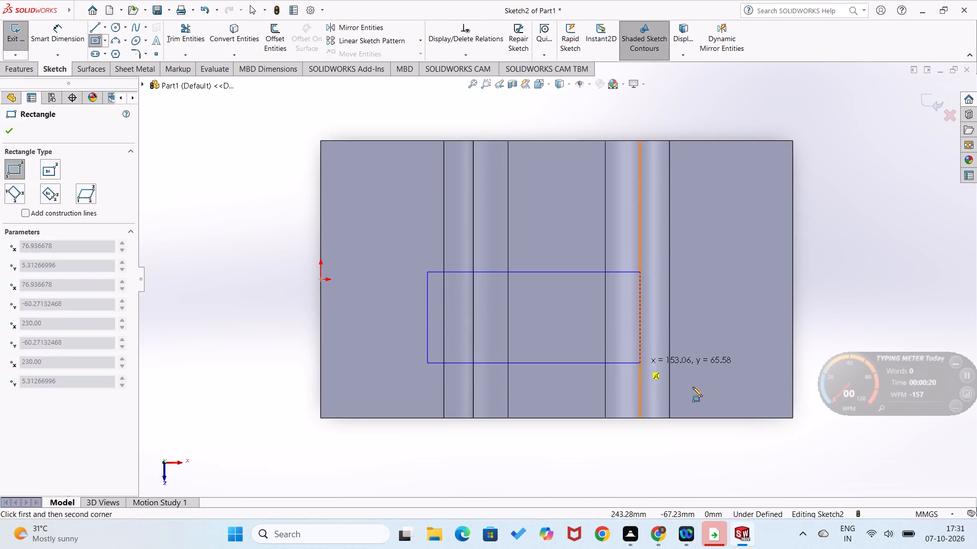
pyautogui.click(792, 419)
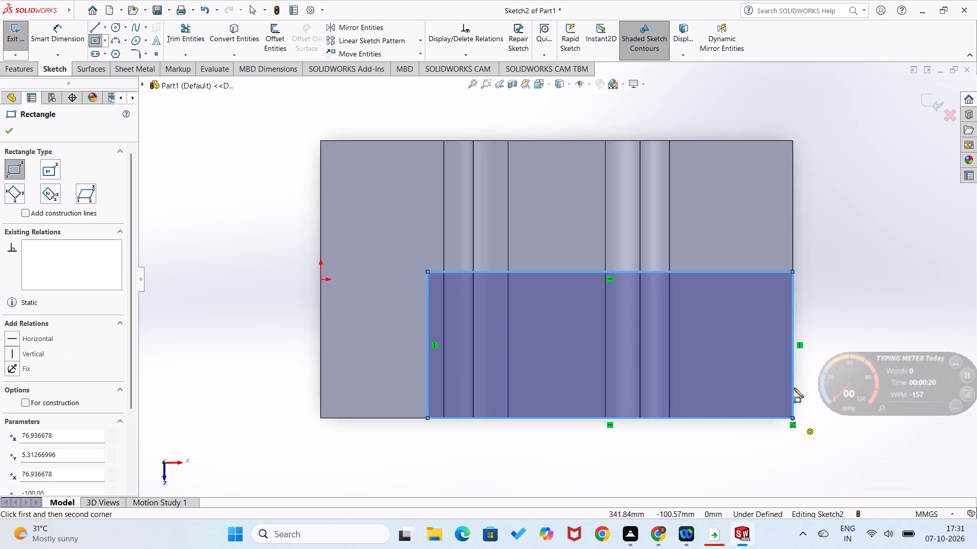
# Dimension the distance from the block's front corner on the origin side to the rectangle's nearest corner as 85 mm.
pyautogui.moveTo(811, 351); pyautogui.dragTo(823, 270, button='right')
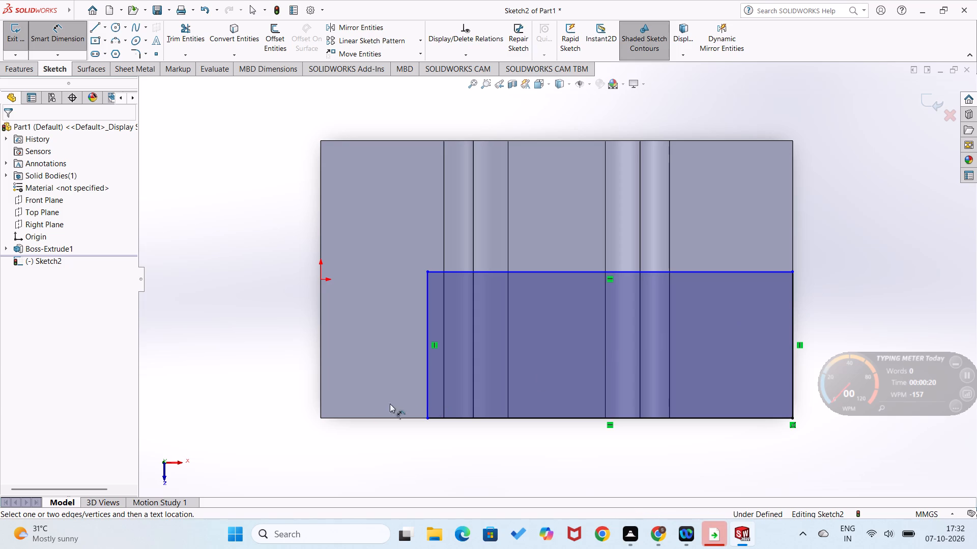
pyautogui.click(320, 418)
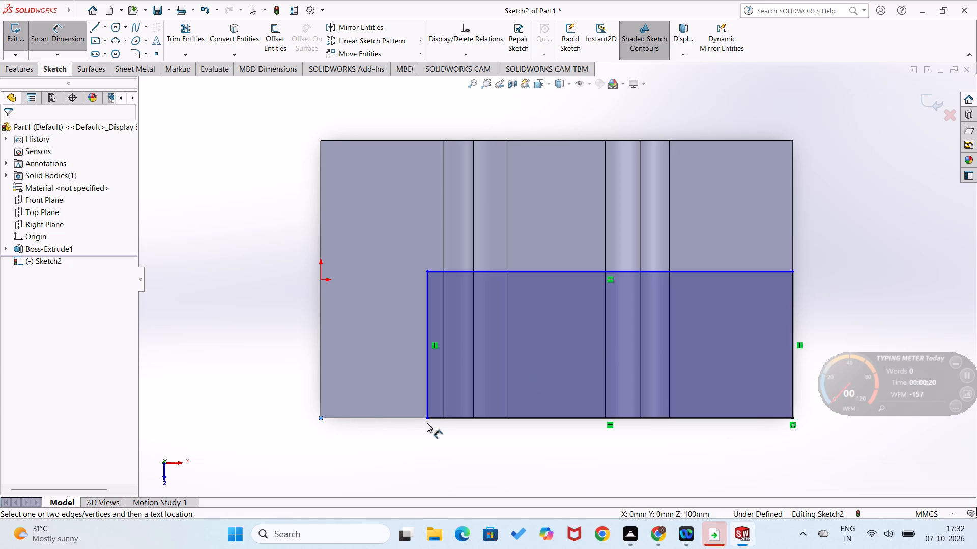
pyautogui.click(427, 420)
pyautogui.click(400, 458)
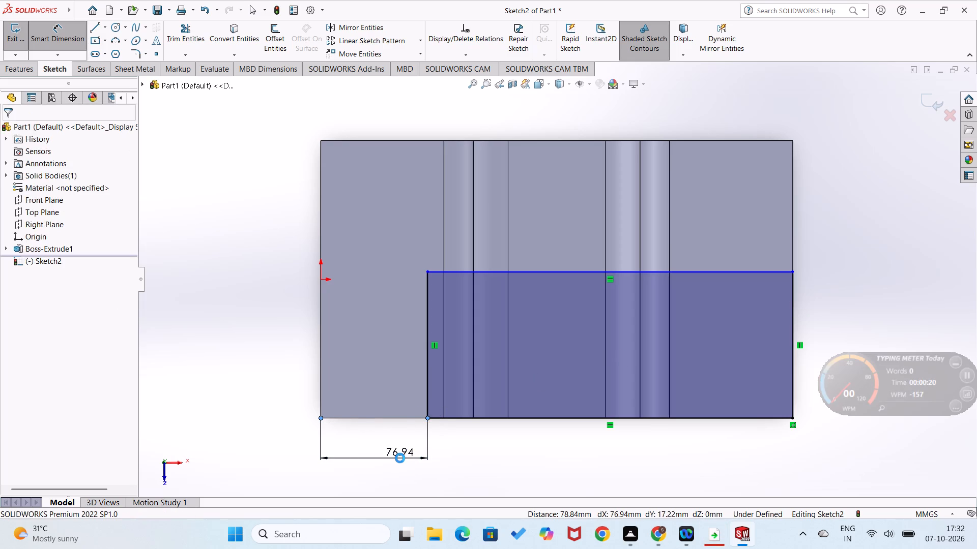
pyautogui.write('85')
pyautogui.press('Return')
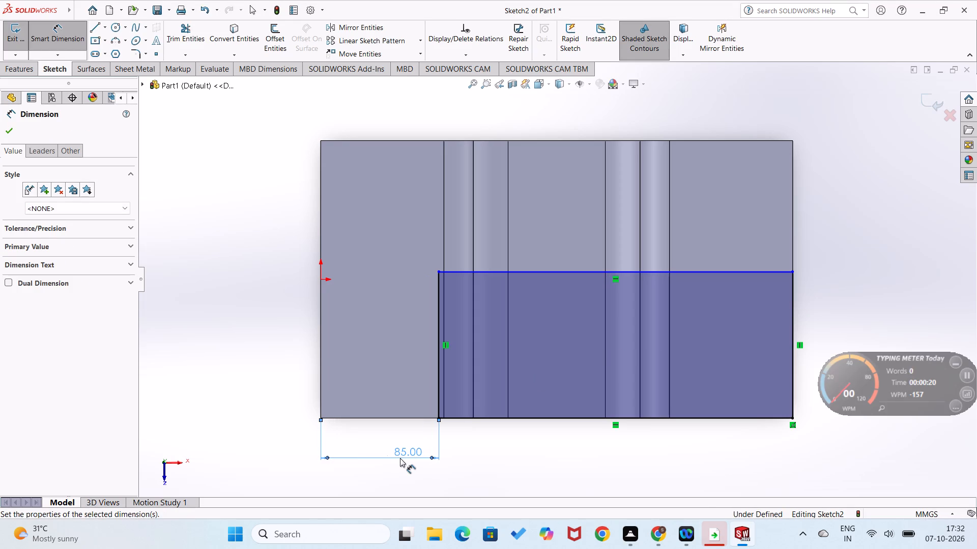
pyautogui.click(261, 449)
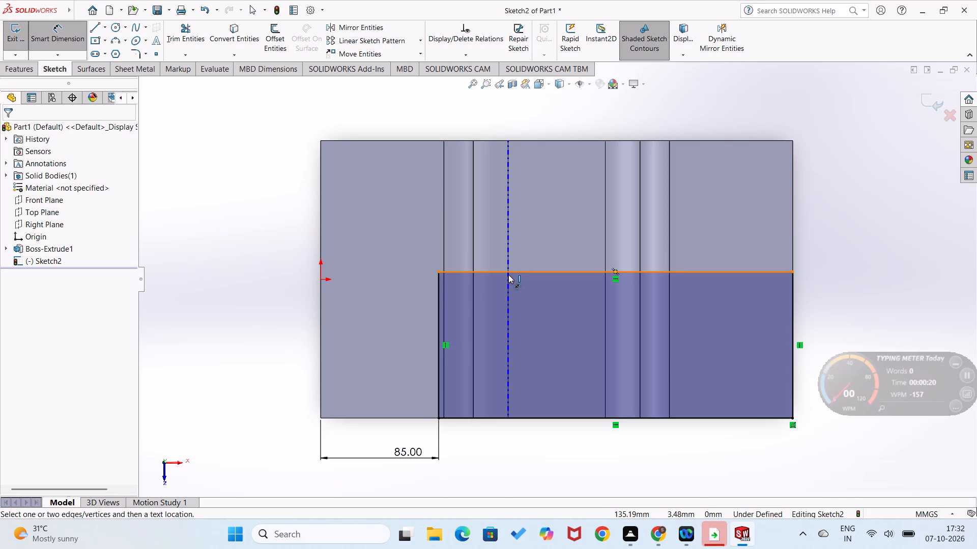
# Dimension the distance between the rectangle's inner long edge and the block's rear edge as 100 mm.
pyautogui.click(528, 273)
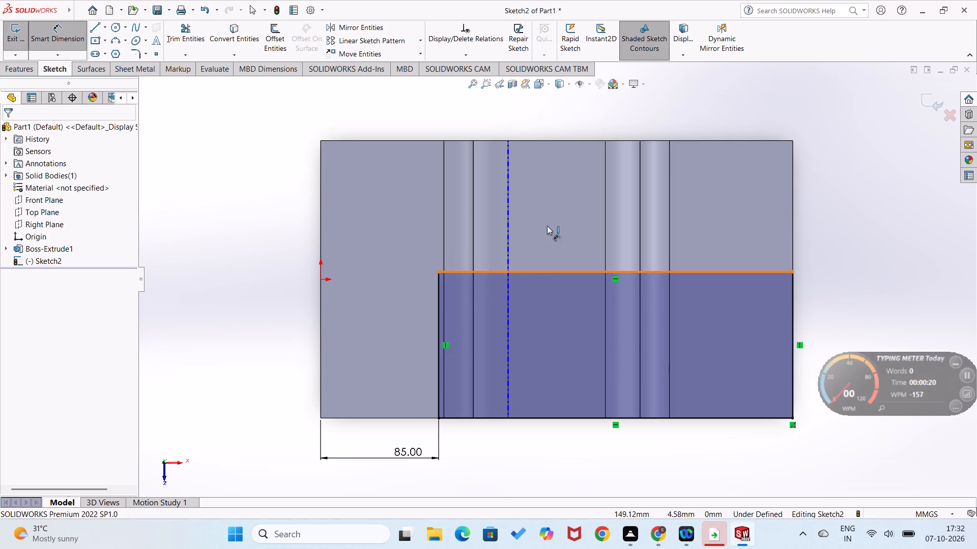
pyautogui.click(567, 139)
pyautogui.click(706, 184)
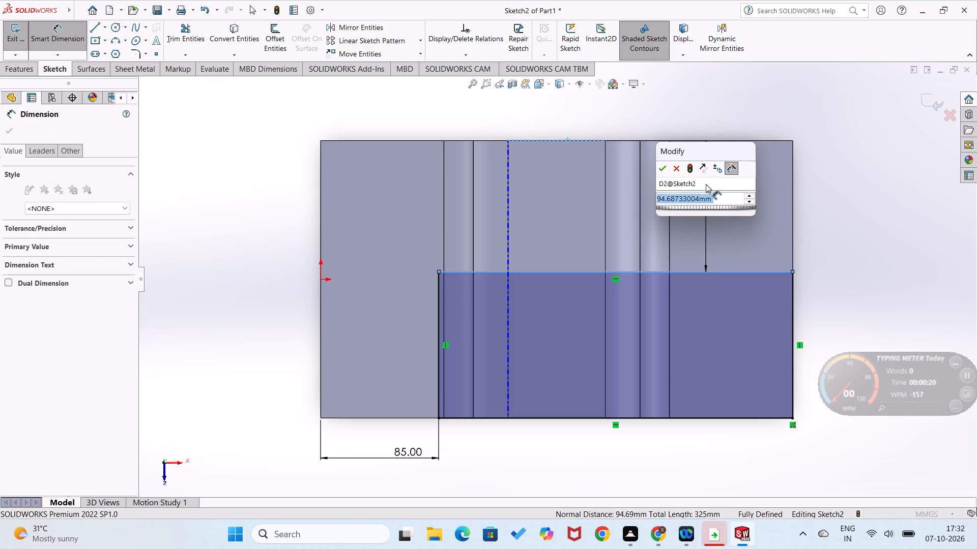
pyautogui.write('100')
pyautogui.press('Return')
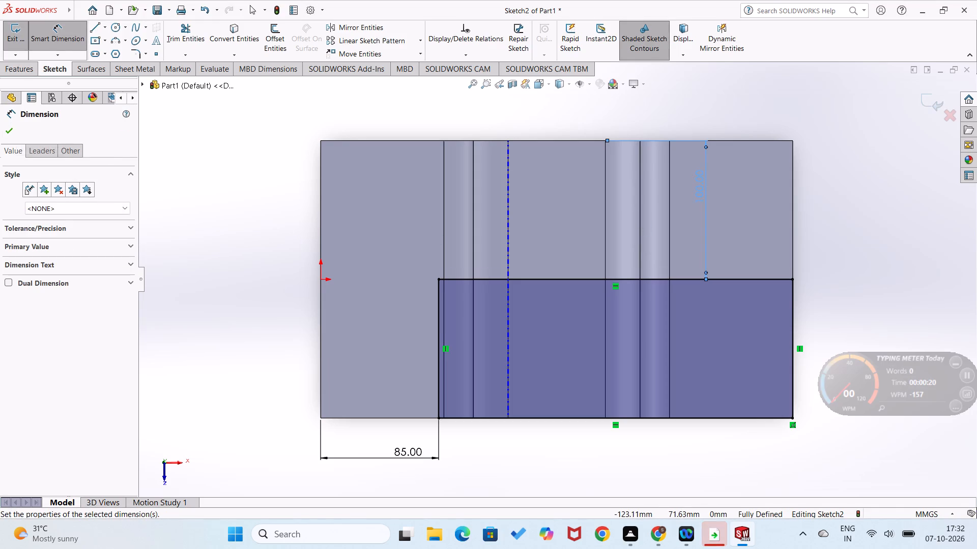
# Cut-extrude the rectangle through the block using Mid Plane with a depth of 200 mm.
pyautogui.click(18, 68)
pyautogui.click(175, 45)
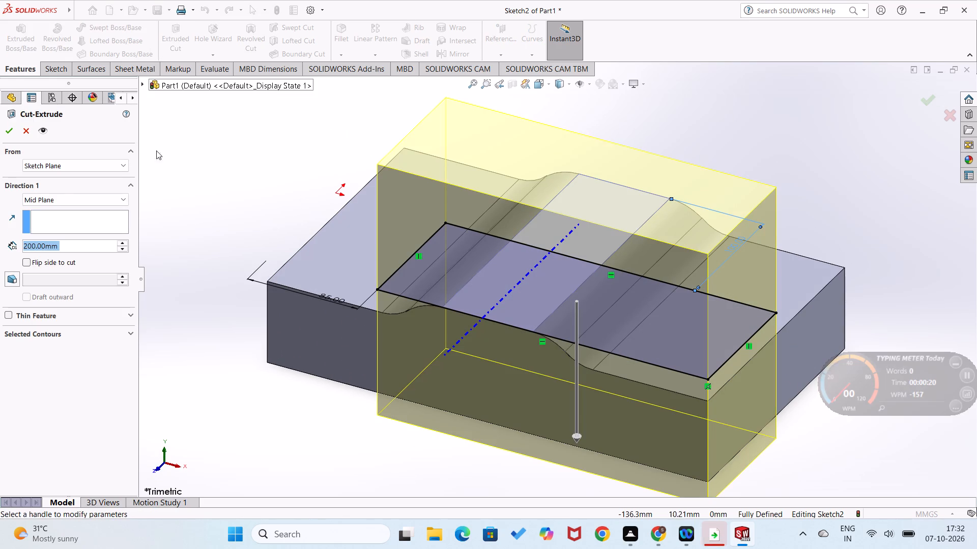
pyautogui.click(11, 133)
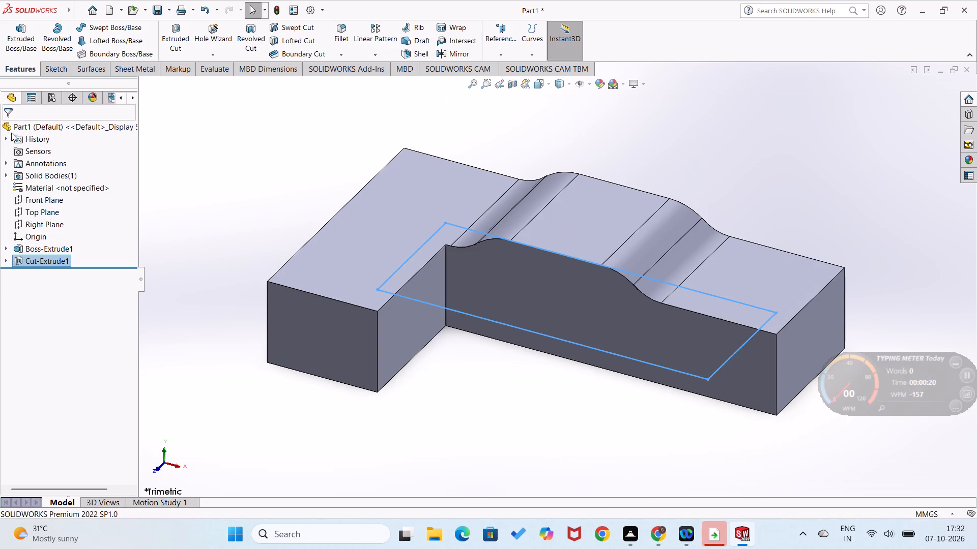
pyautogui.click(172, 166)
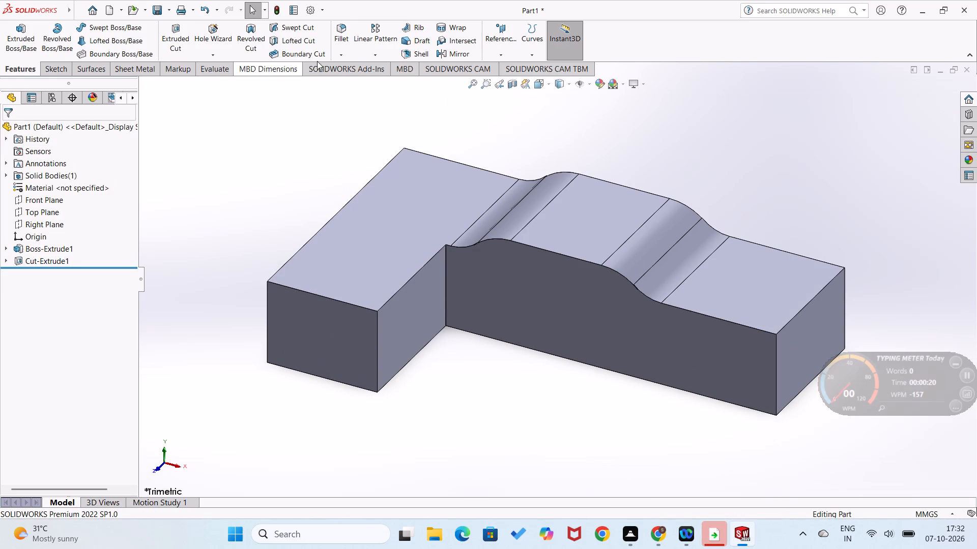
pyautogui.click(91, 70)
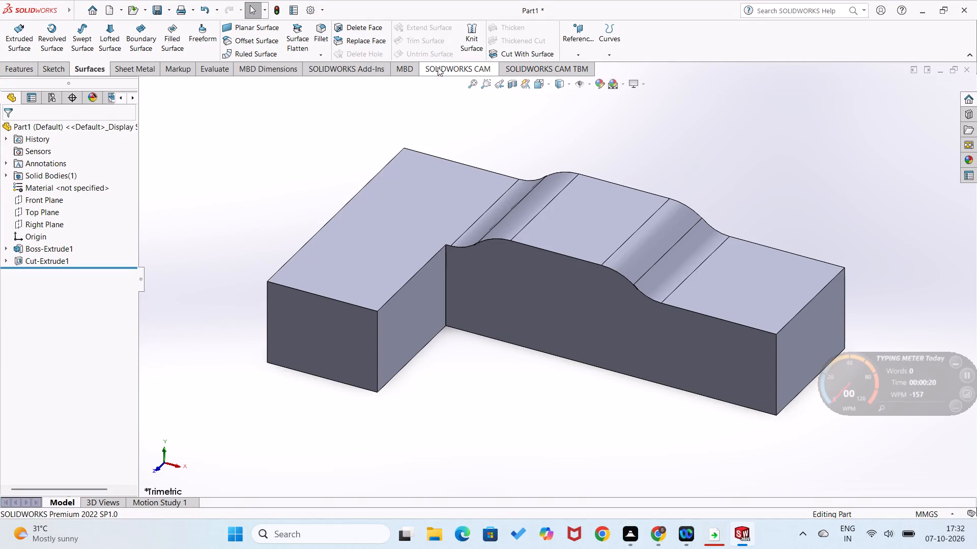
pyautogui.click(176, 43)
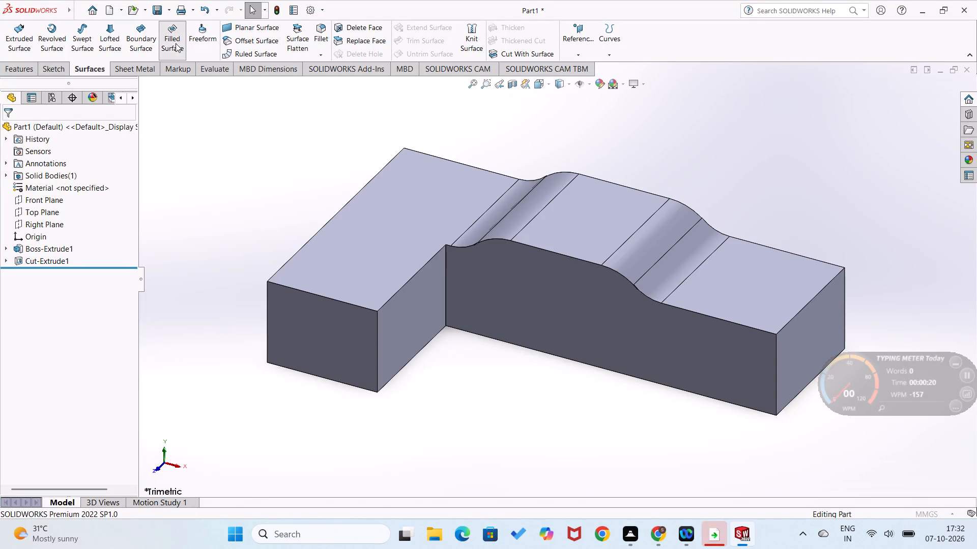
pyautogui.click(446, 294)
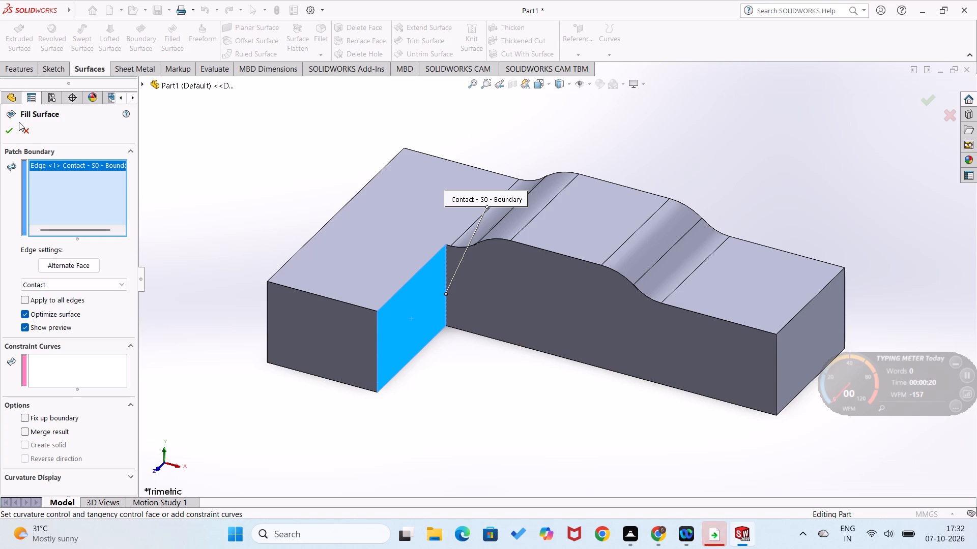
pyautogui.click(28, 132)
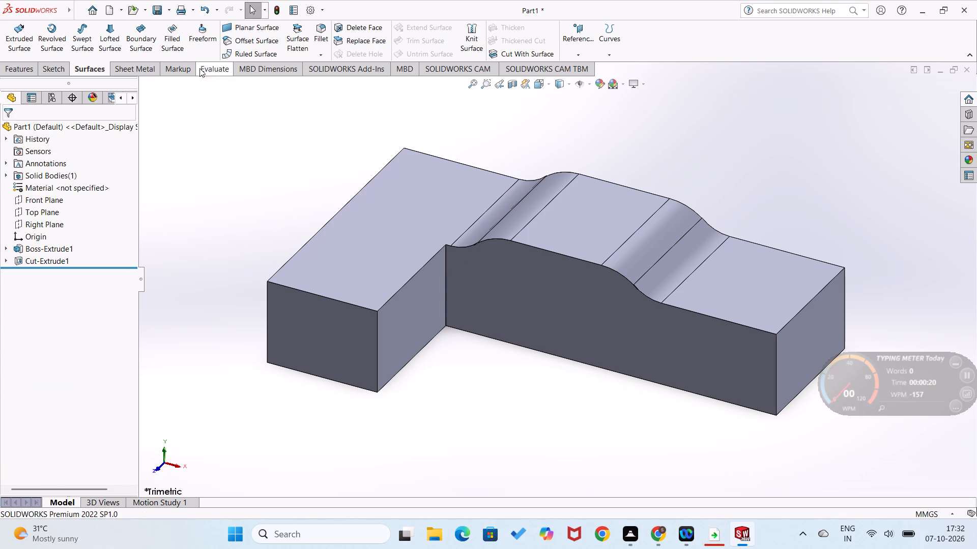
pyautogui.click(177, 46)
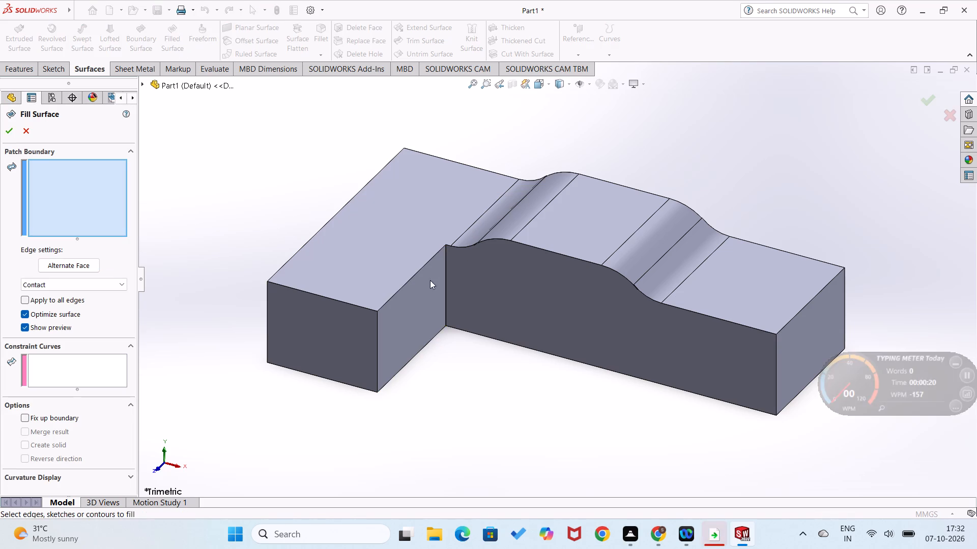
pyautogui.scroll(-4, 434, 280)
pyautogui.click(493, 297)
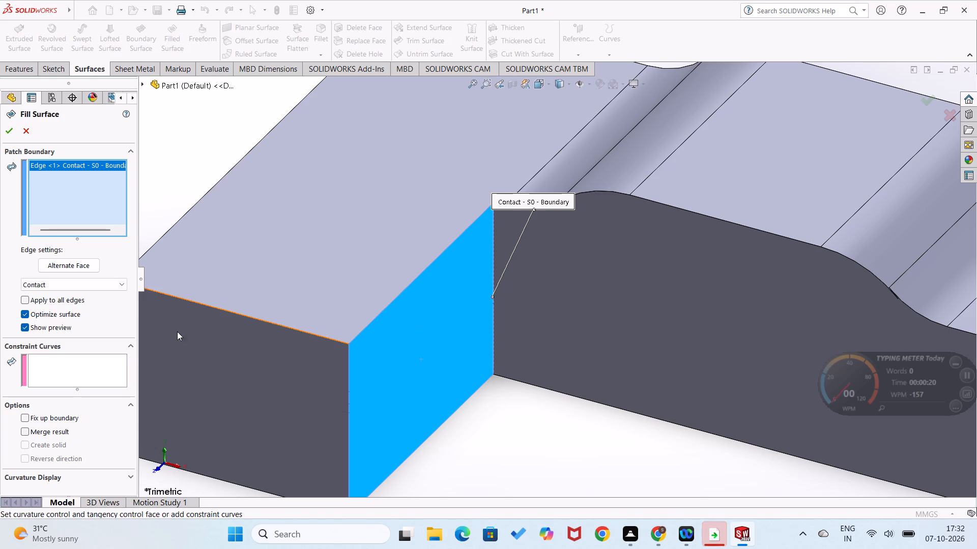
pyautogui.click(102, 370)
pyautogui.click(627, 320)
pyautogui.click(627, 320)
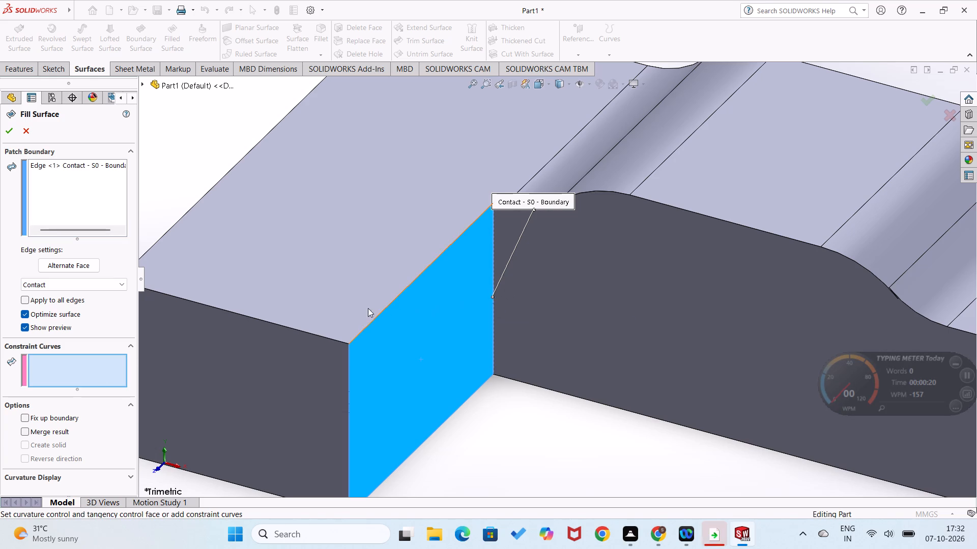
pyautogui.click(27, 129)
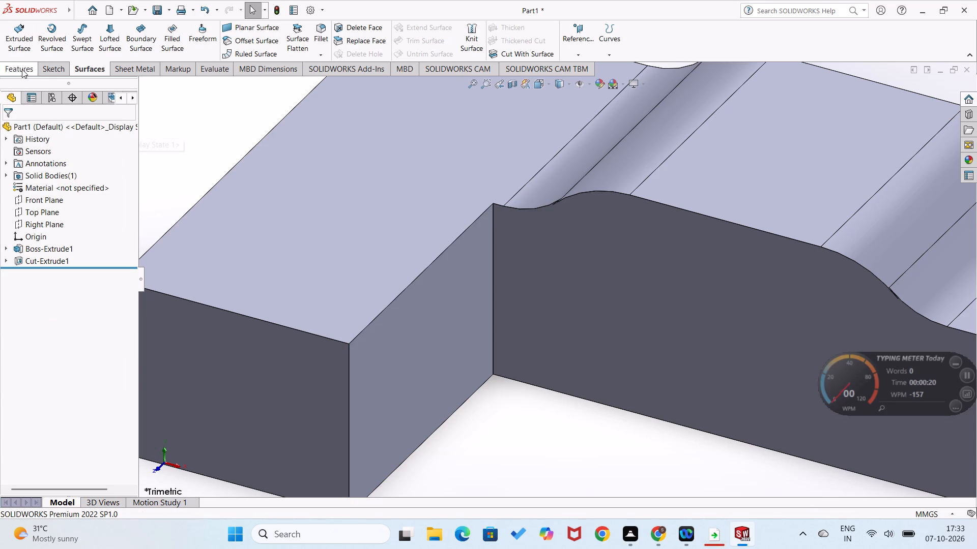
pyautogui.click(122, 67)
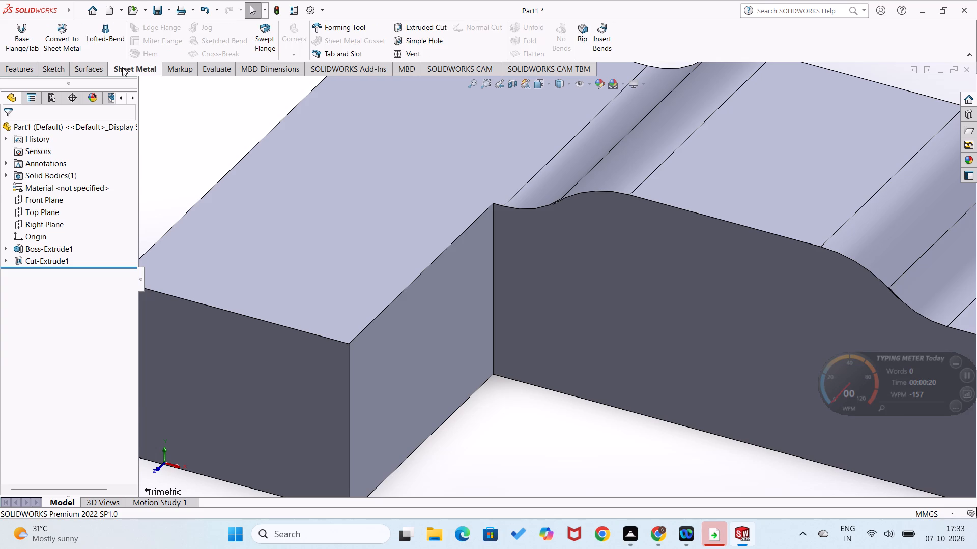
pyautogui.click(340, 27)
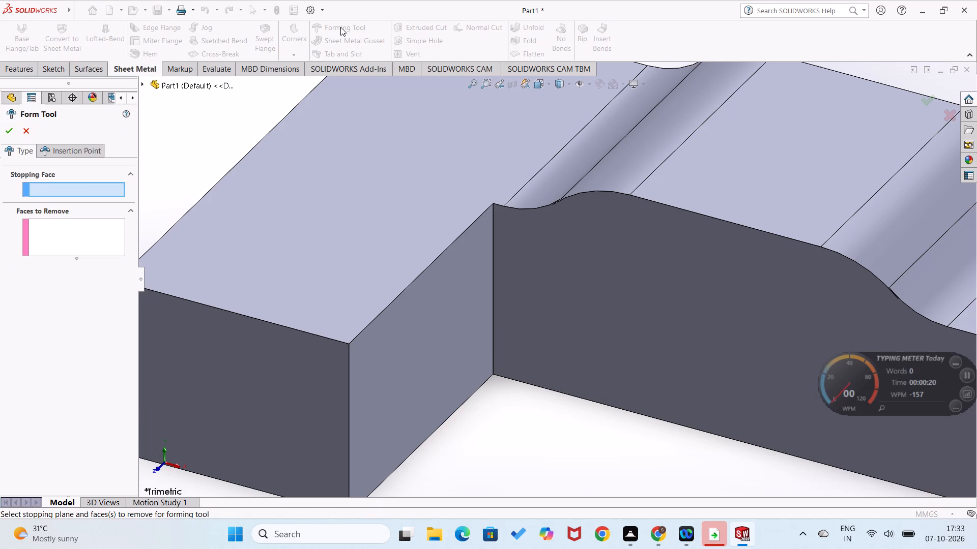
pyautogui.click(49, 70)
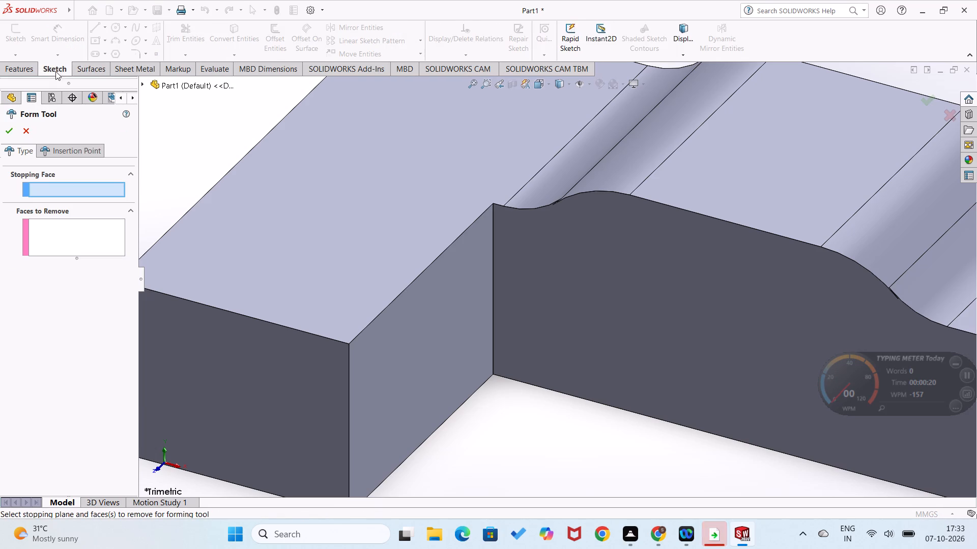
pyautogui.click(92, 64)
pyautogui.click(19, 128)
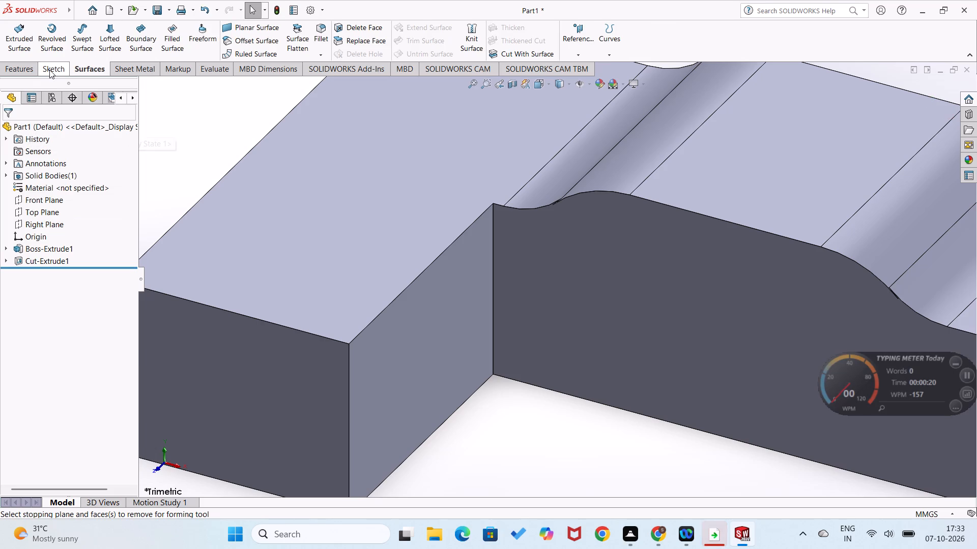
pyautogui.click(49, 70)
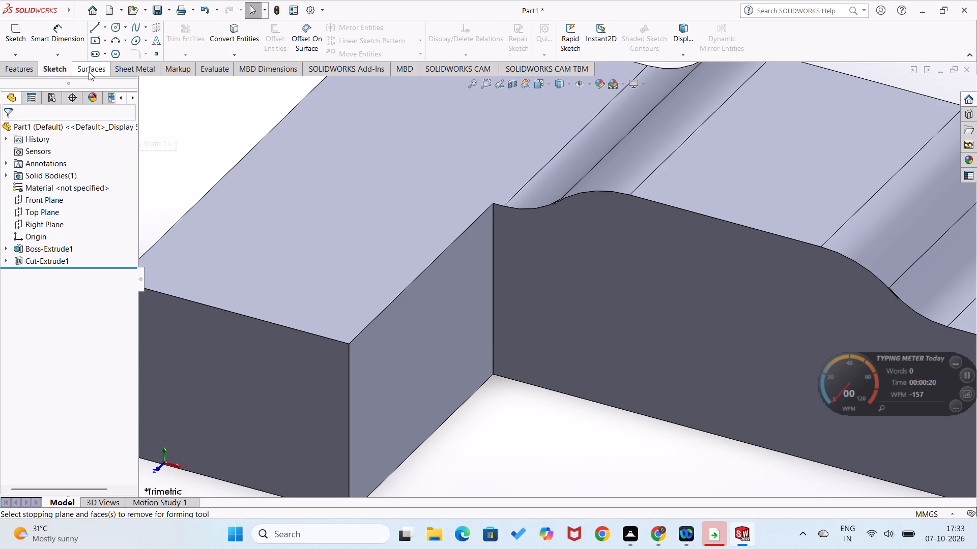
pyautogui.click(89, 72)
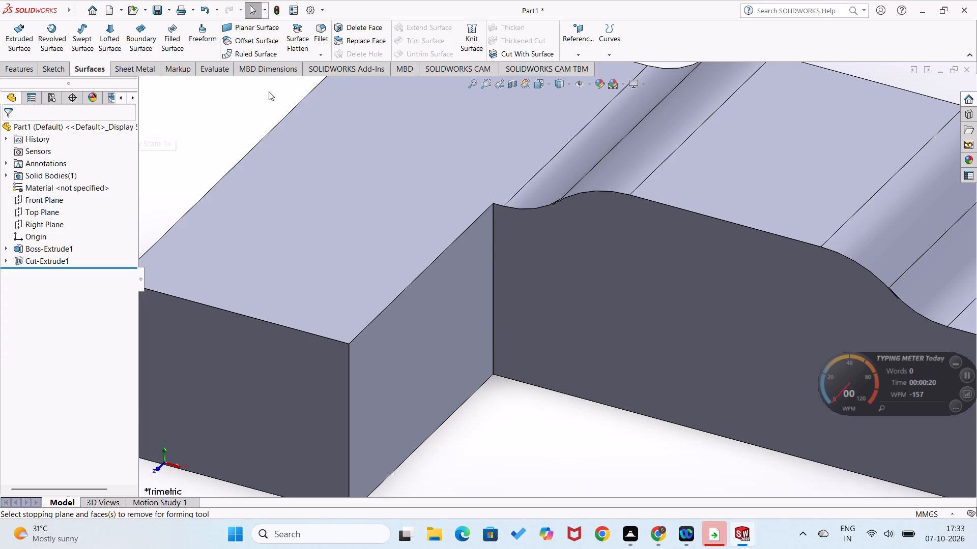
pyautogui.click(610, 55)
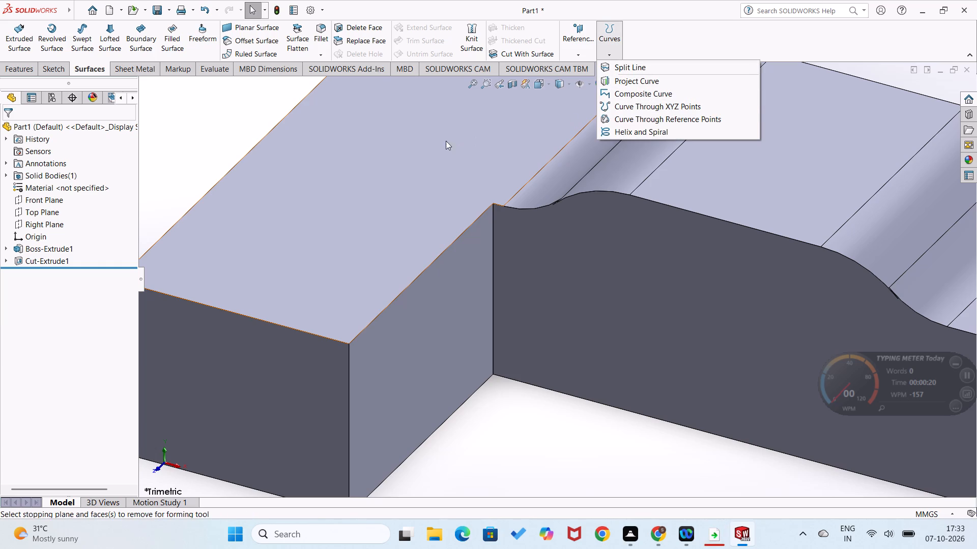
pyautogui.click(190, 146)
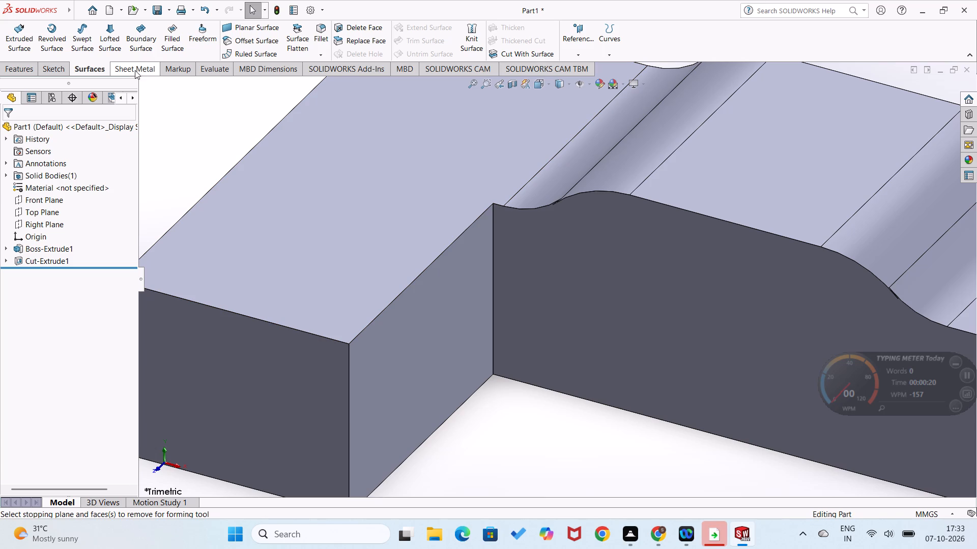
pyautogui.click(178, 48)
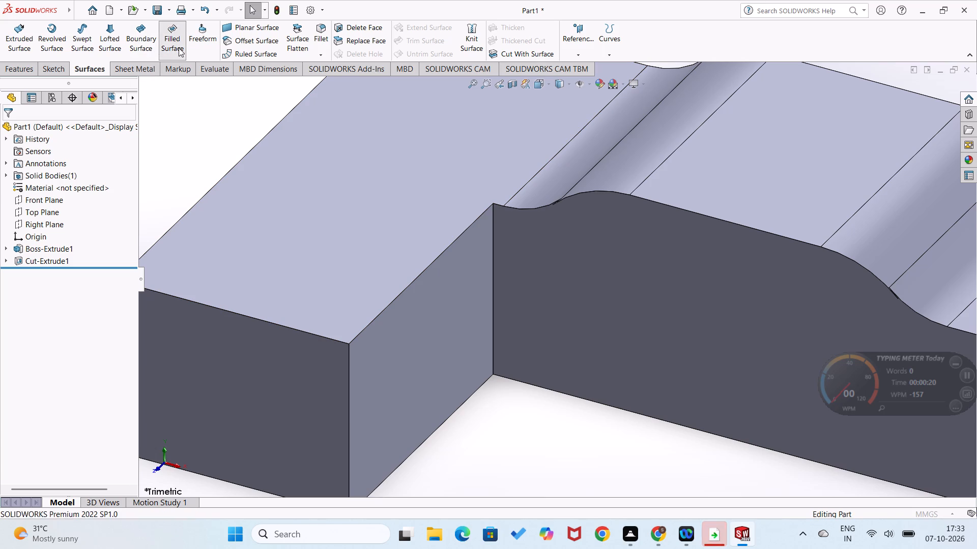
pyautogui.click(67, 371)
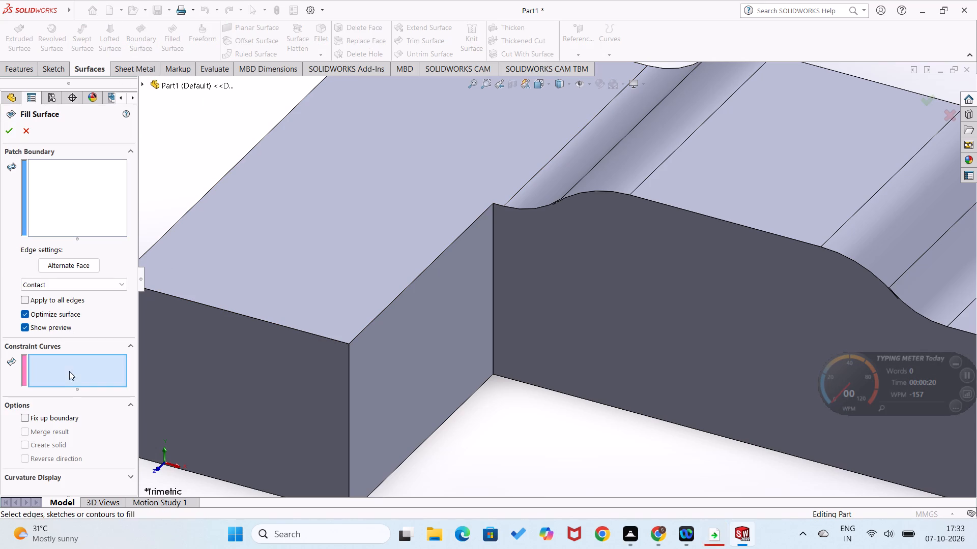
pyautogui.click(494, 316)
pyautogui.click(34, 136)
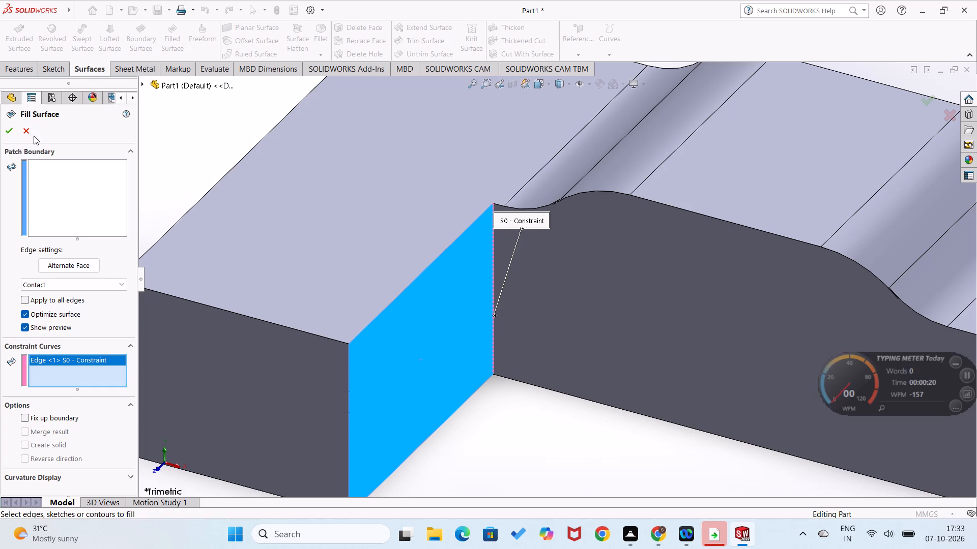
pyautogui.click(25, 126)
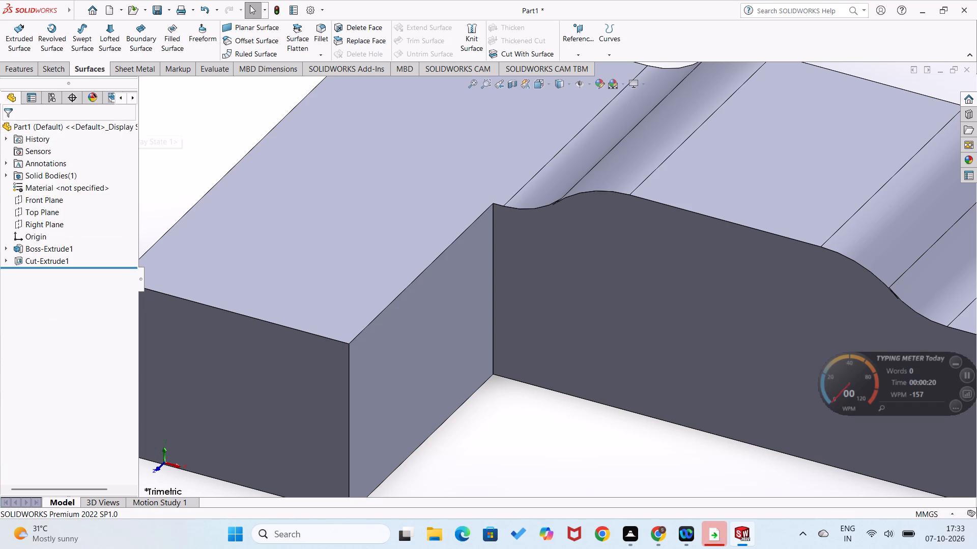
# Fillet the vertical edge at the L's inner corner with a constant-size, symmetric 30 mm radius.
pyautogui.click(19, 69)
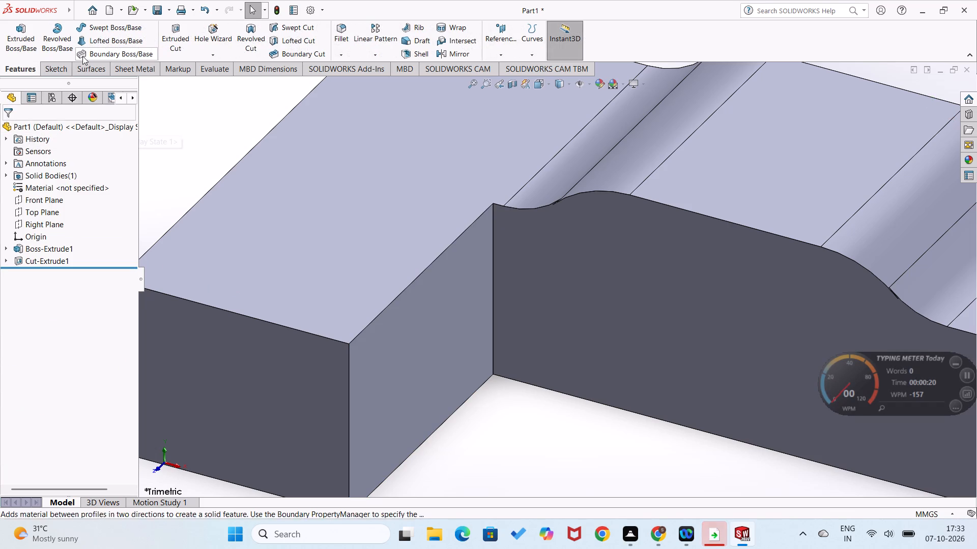
pyautogui.click(346, 49)
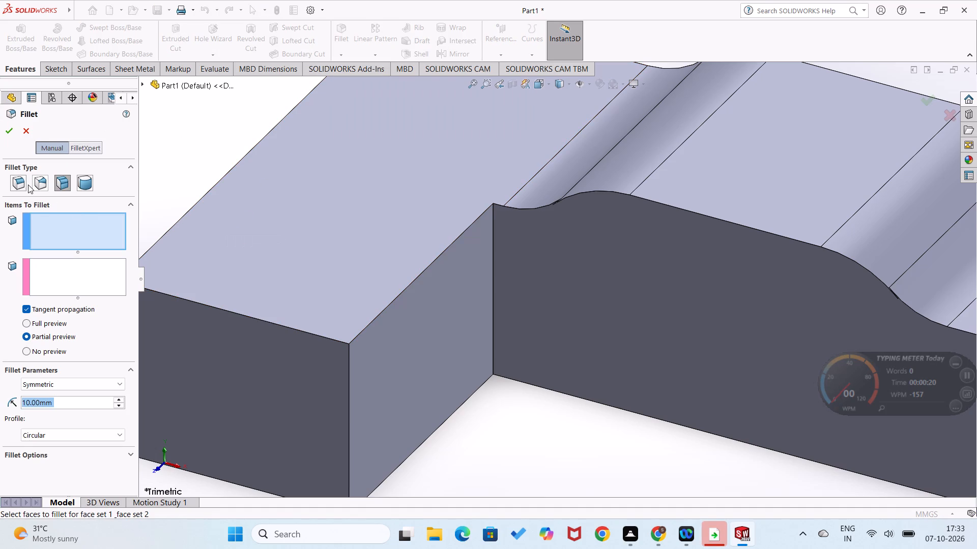
pyautogui.click(14, 182)
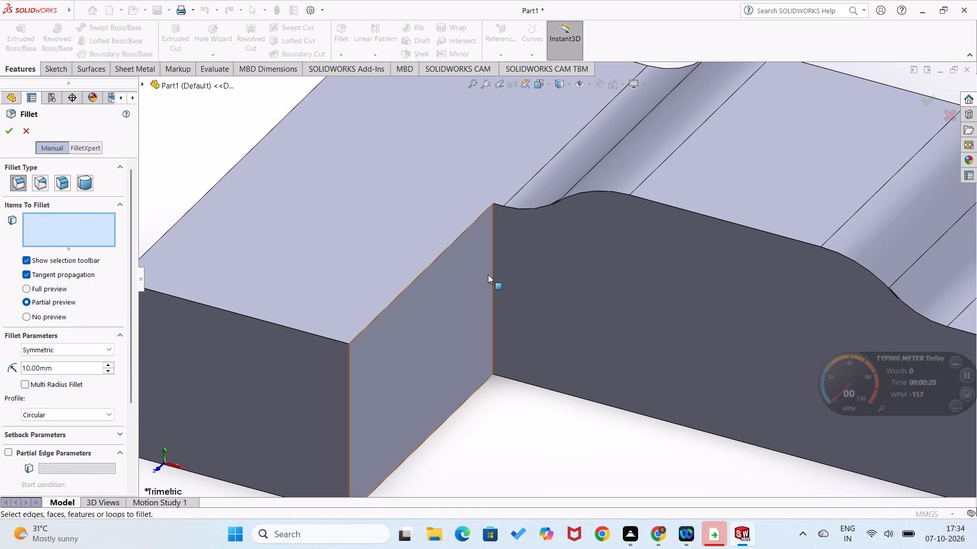
pyautogui.click(492, 281)
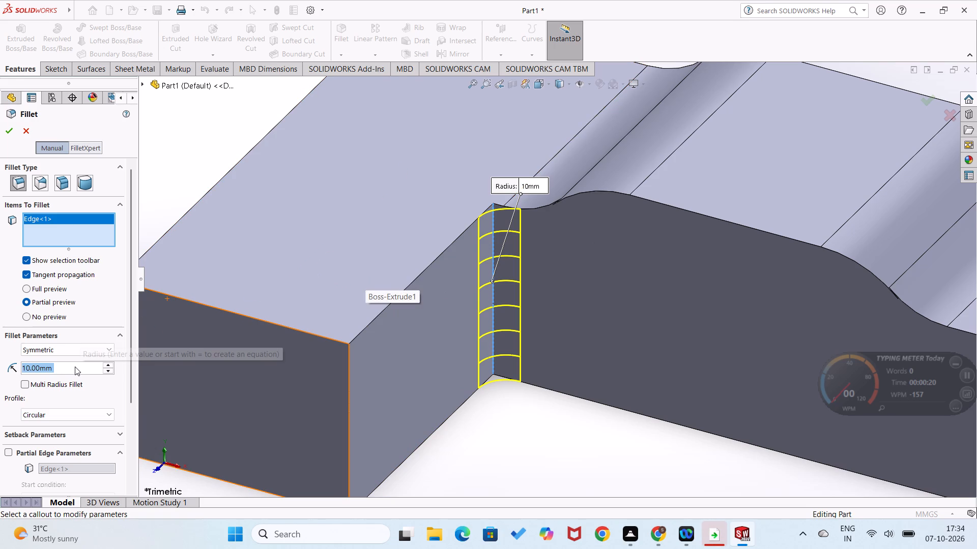
pyautogui.doubleClick(108, 364)
pyautogui.click(2, 131)
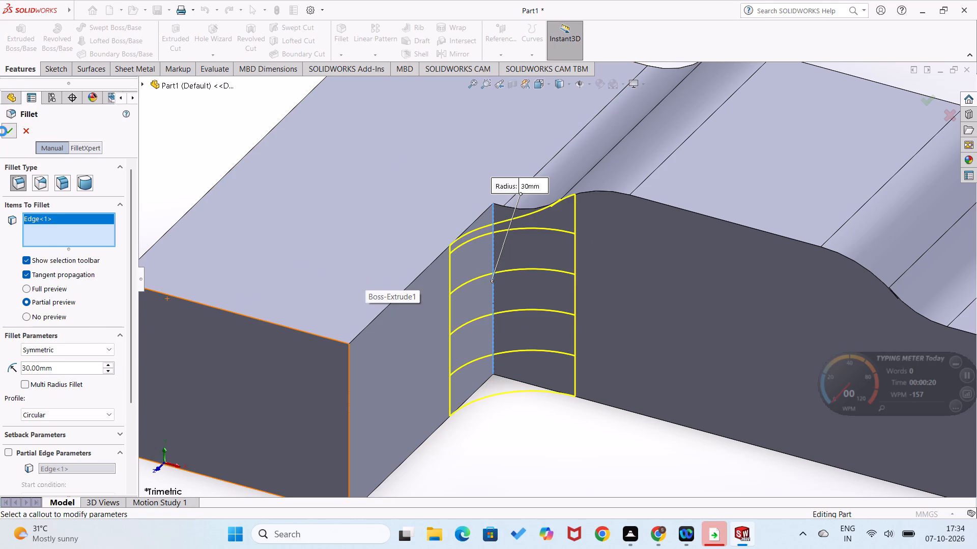
pyautogui.click(554, 443)
# Fillet the vertical edge at the L's outer rear corner, opposite the inner corner, with a constant 60 mm radius.
pyautogui.moveTo(575, 367); pyautogui.dragTo(582, 487, button='middle')
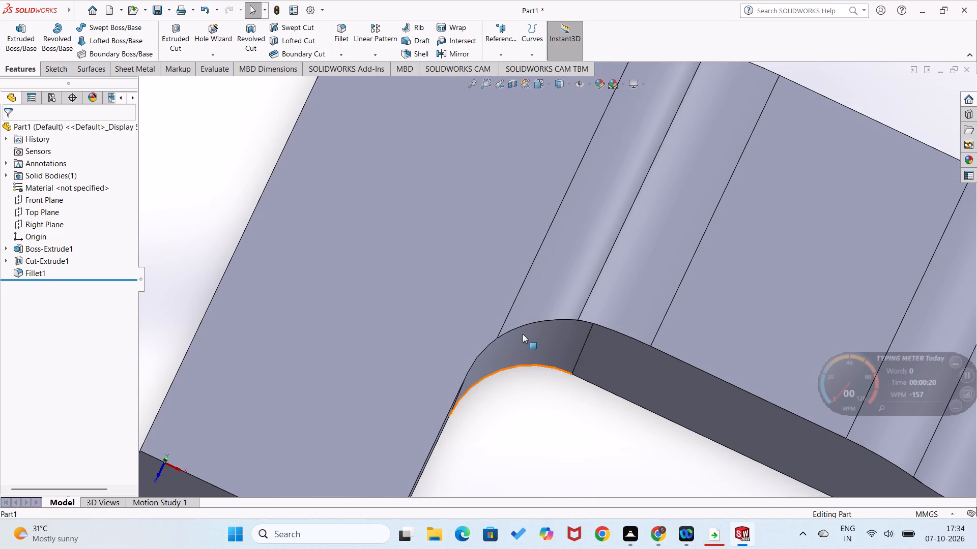
pyautogui.scroll(2, 523, 332)
pyautogui.scroll(2, 467, 217)
pyautogui.moveTo(496, 206); pyautogui.dragTo(498, 220, button='middle')
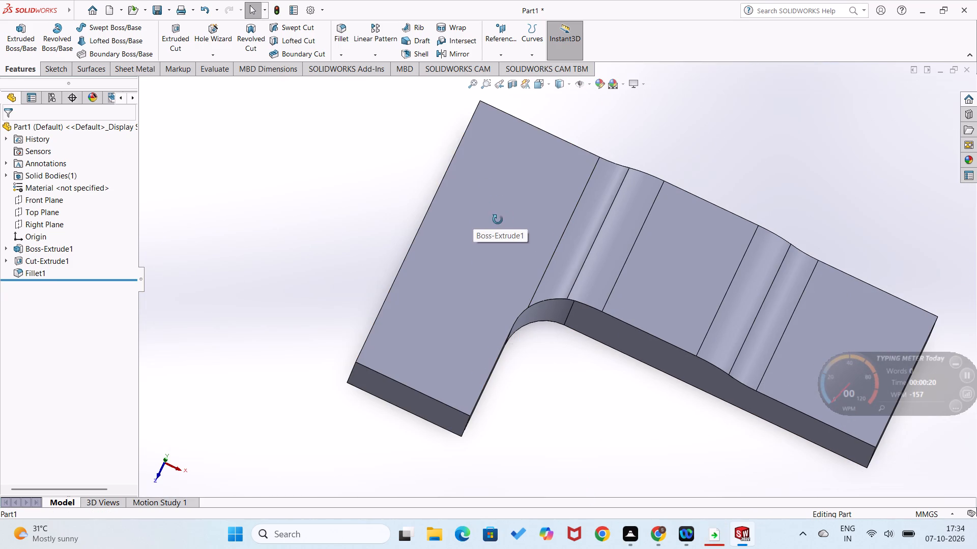
pyautogui.moveTo(498, 220); pyautogui.dragTo(515, 320, button='middle')
pyautogui.click(342, 56)
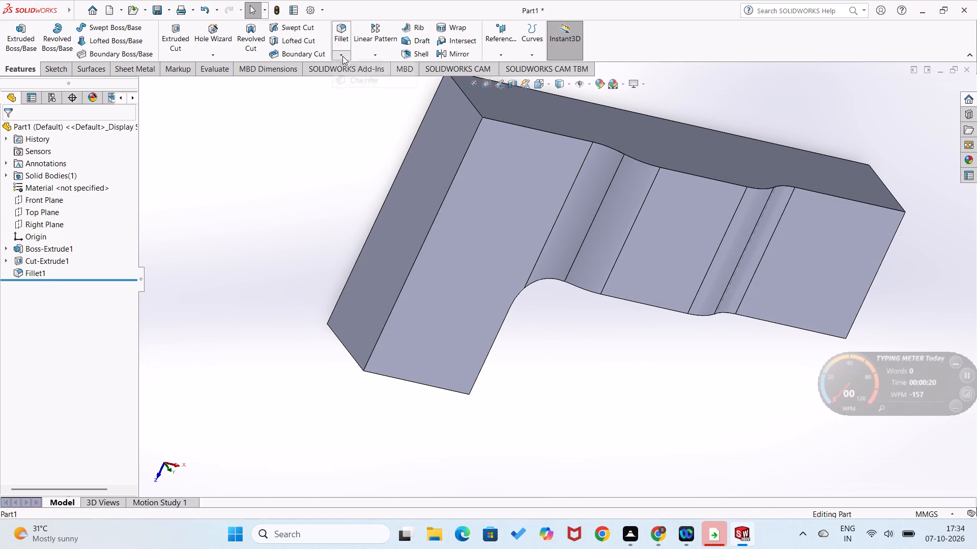
pyautogui.click(351, 65)
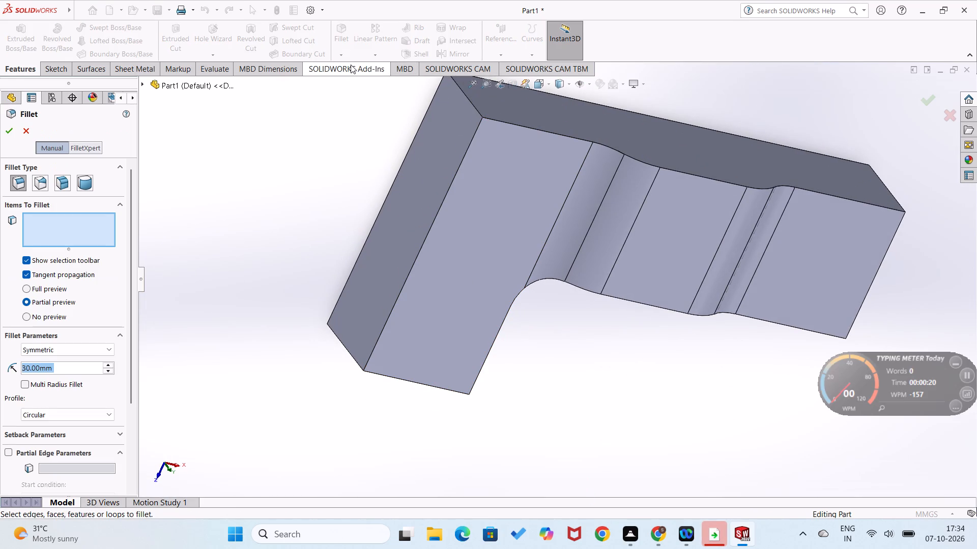
pyautogui.doubleClick(108, 366)
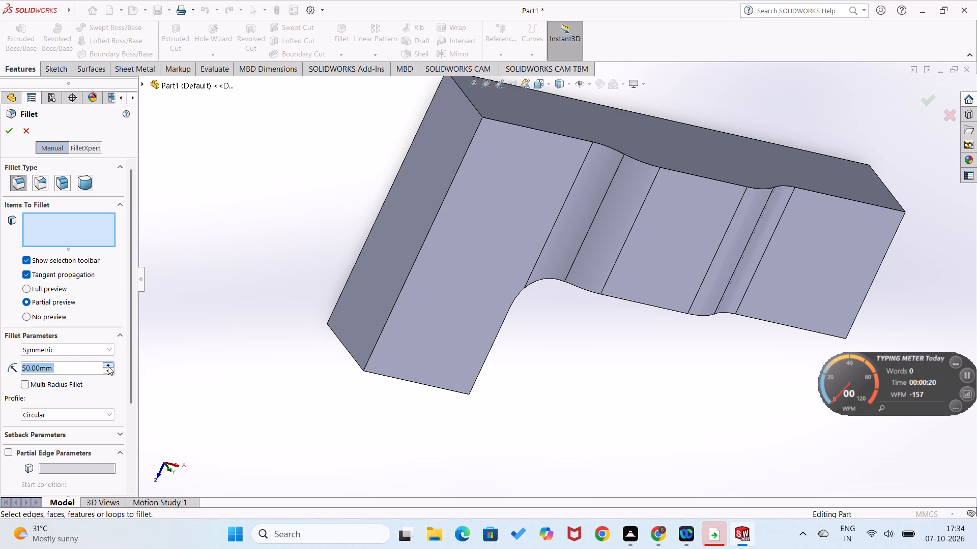
pyautogui.click(108, 366)
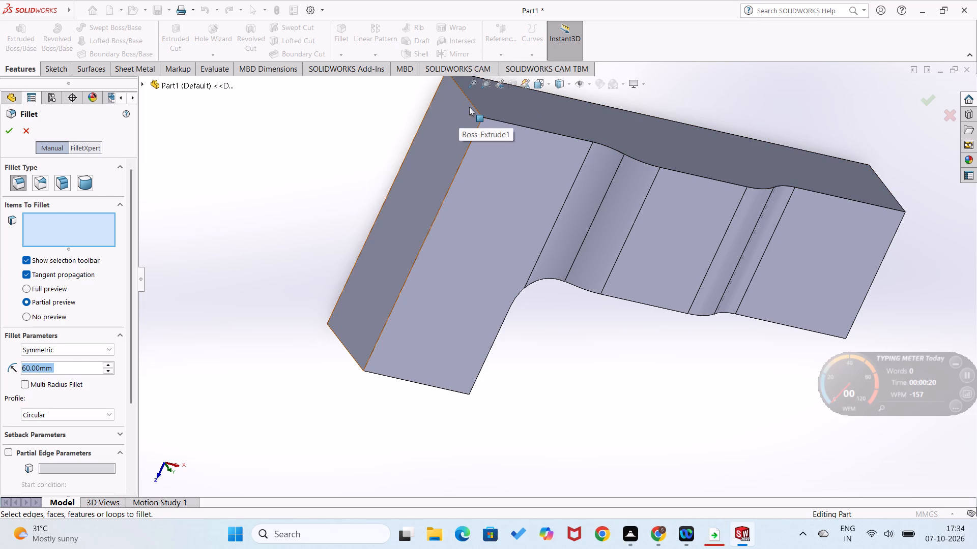
pyautogui.click(473, 104)
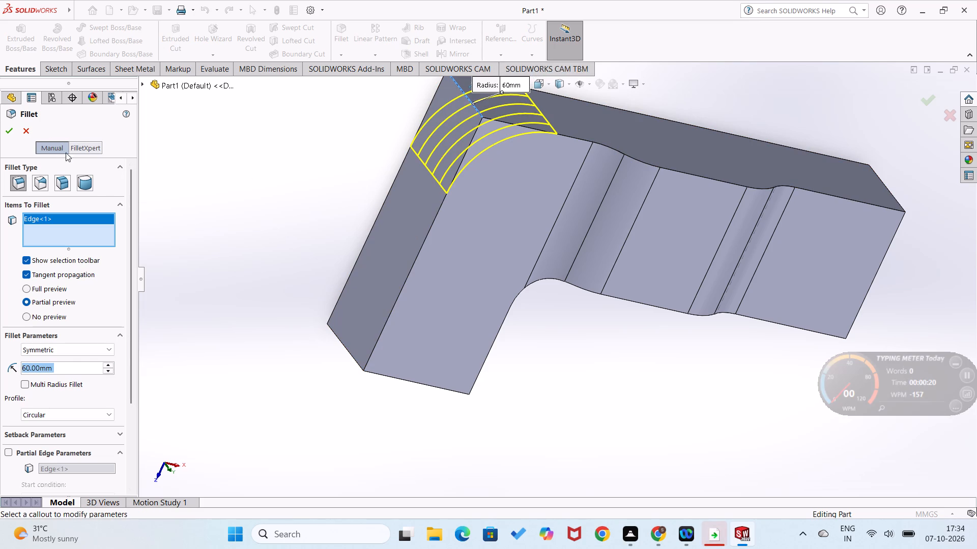
pyautogui.click(2, 134)
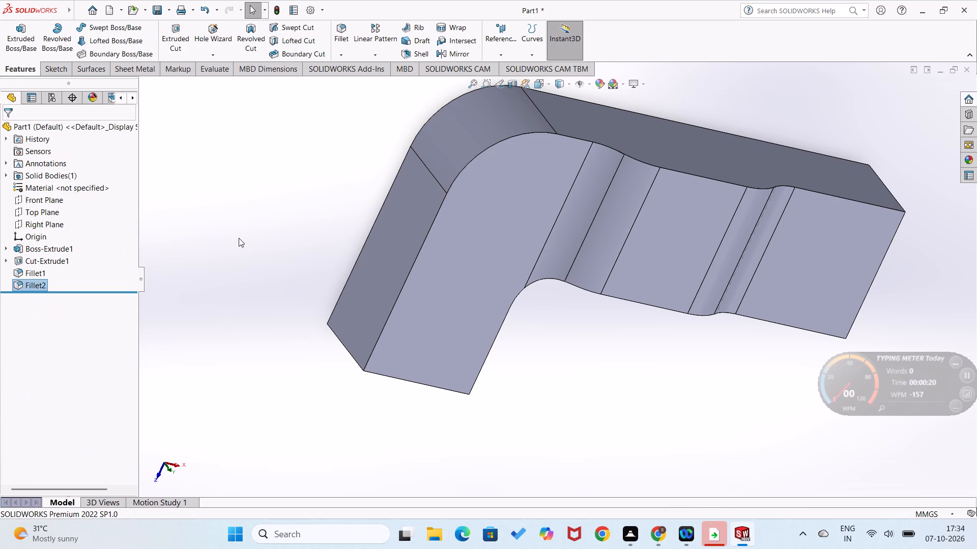
pyautogui.click(239, 238)
# Fillet the two vertical edges at the end of the L's short leg with a constant, symmetric 20 mm radius.
pyautogui.moveTo(239, 238); pyautogui.dragTo(220, 139, button='middle')
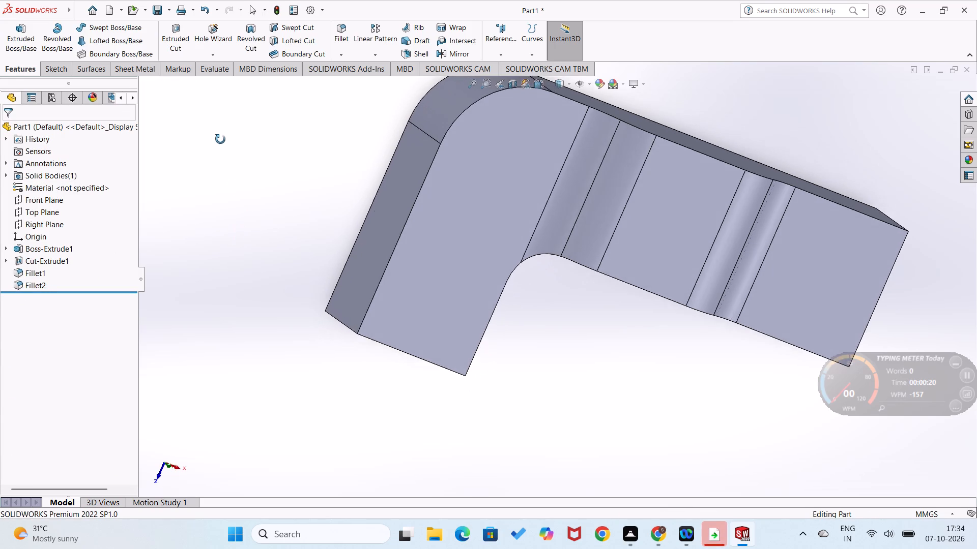
pyautogui.moveTo(220, 139); pyautogui.dragTo(220, 139, button='middle')
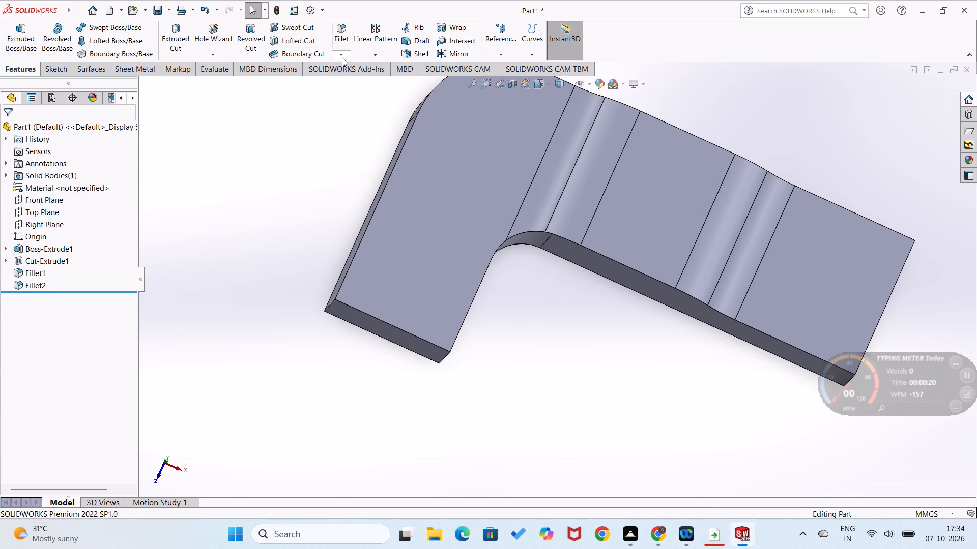
pyautogui.click(342, 57)
pyautogui.click(346, 68)
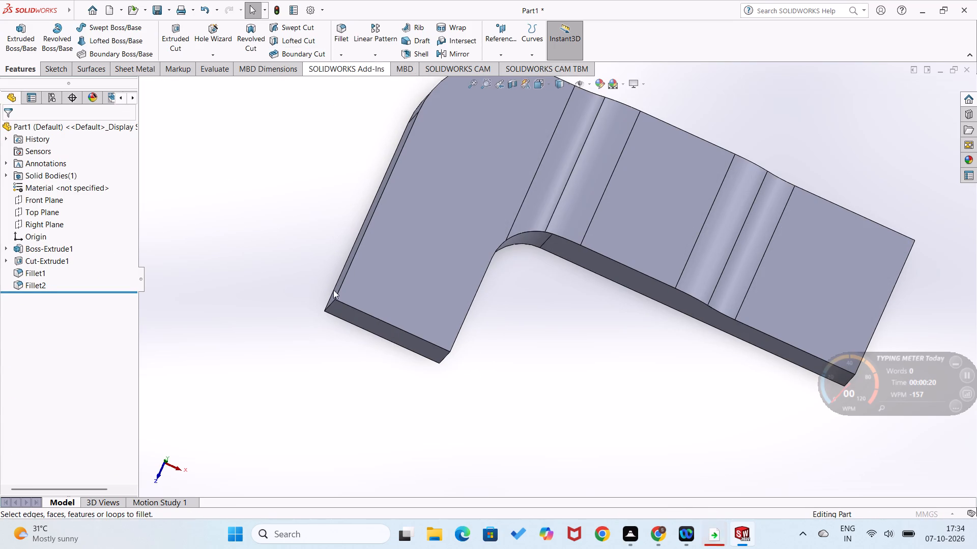
pyautogui.click(330, 304)
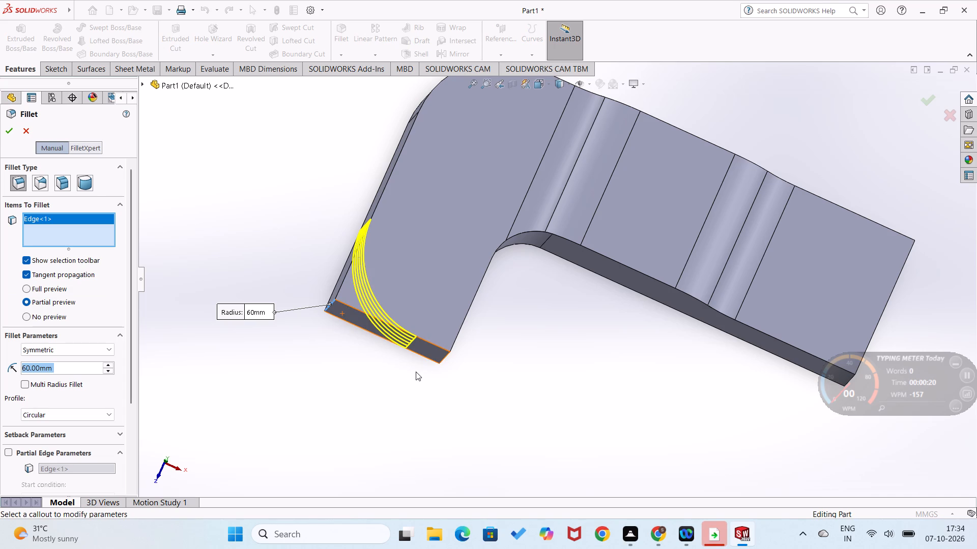
pyautogui.moveTo(416, 372); pyautogui.dragTo(394, 332, button='middle')
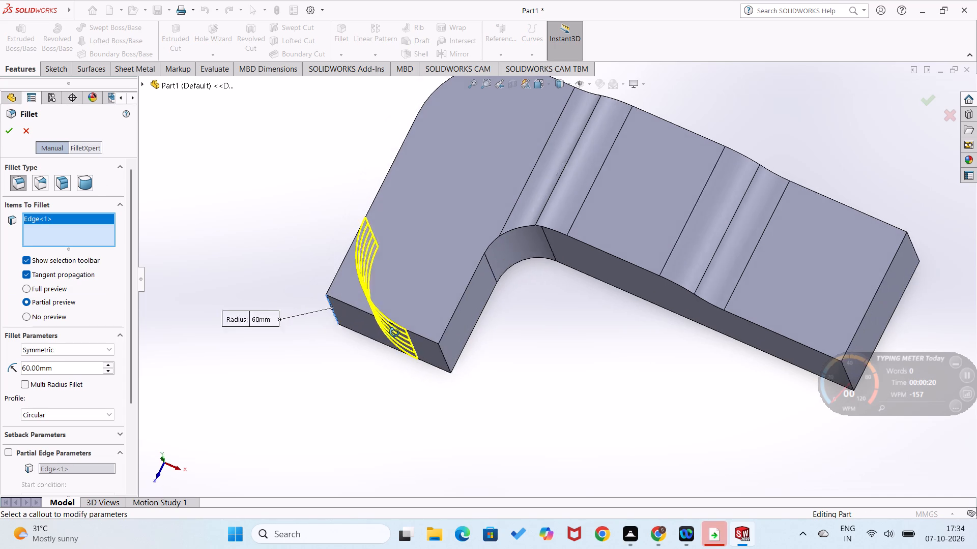
pyautogui.moveTo(394, 332); pyautogui.dragTo(389, 324, button='middle')
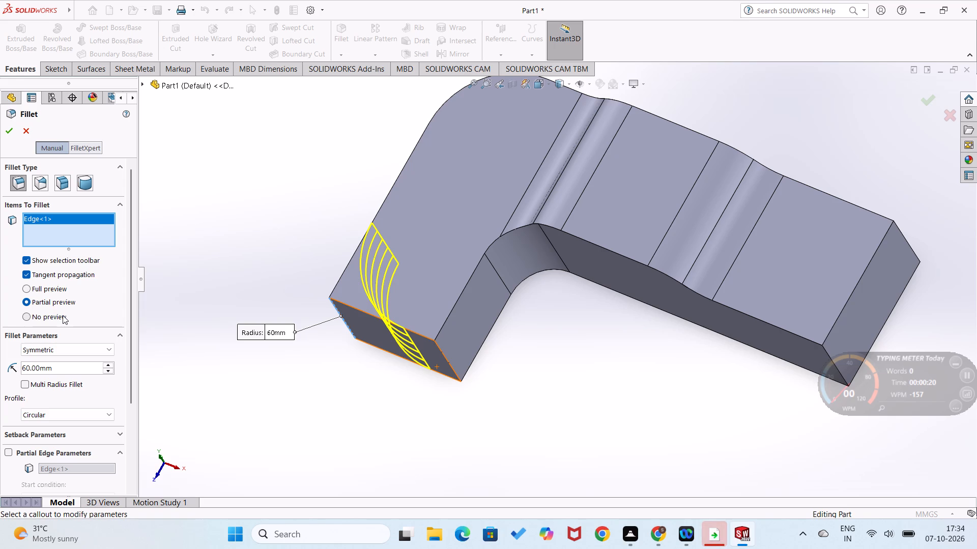
pyautogui.tripleClick(105, 369)
pyautogui.click(106, 370)
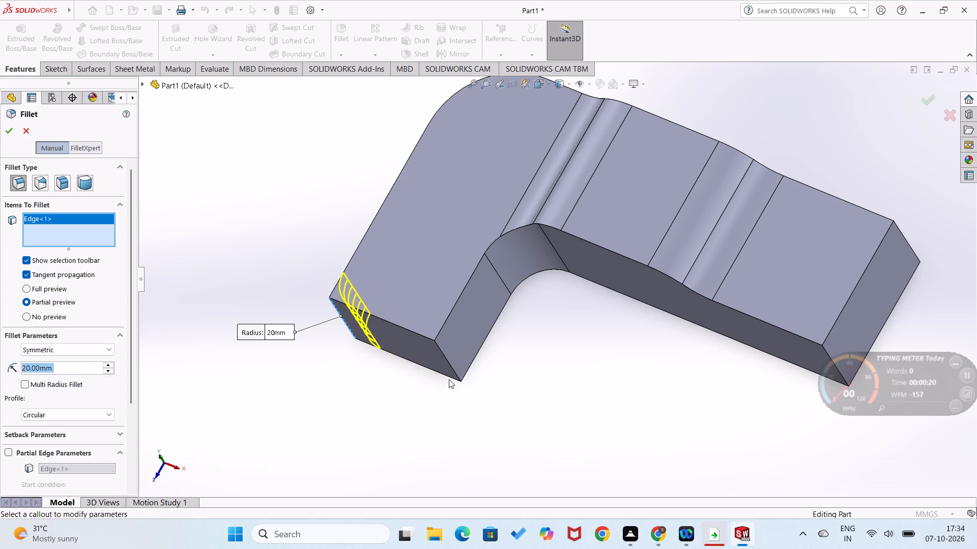
pyautogui.click(447, 366)
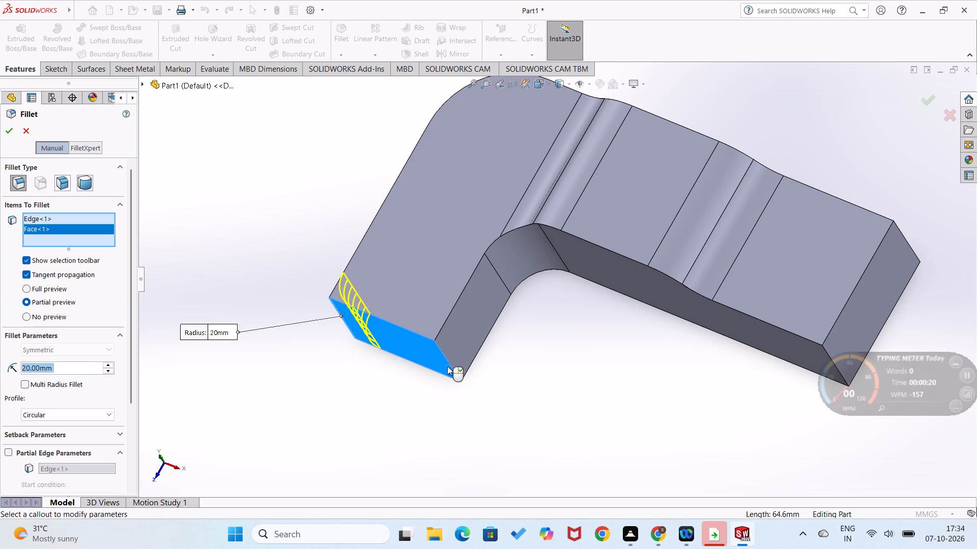
pyautogui.rightClick(83, 229)
pyautogui.click(106, 248)
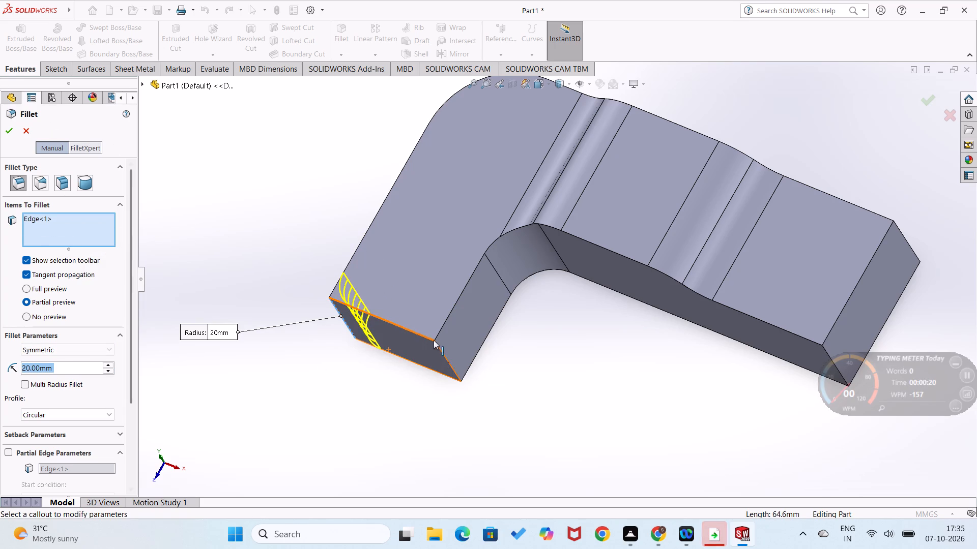
pyautogui.click(441, 353)
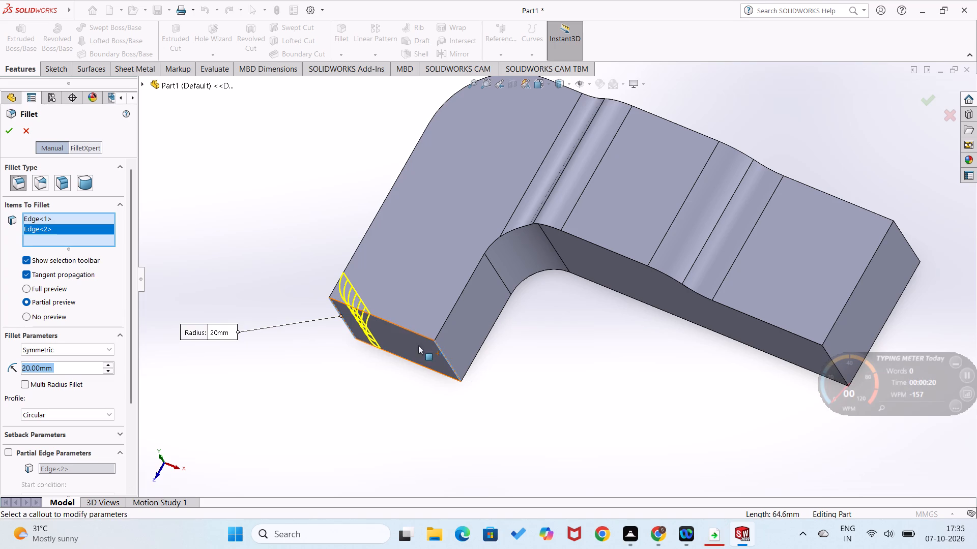
pyautogui.click(10, 135)
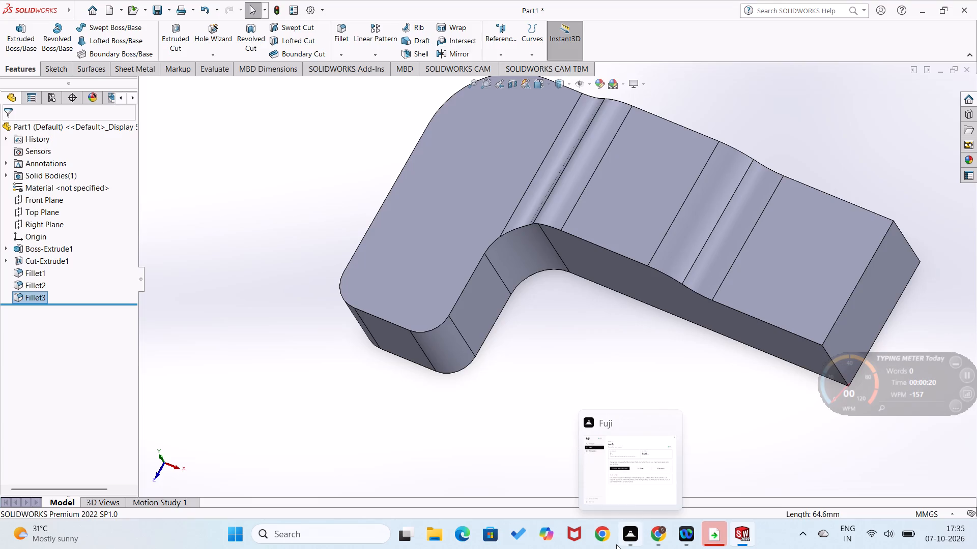
# Fillet the two vertical edges at the end of the L's long leg with a constant 20 mm radius.
pyautogui.scroll(1, 625, 363)
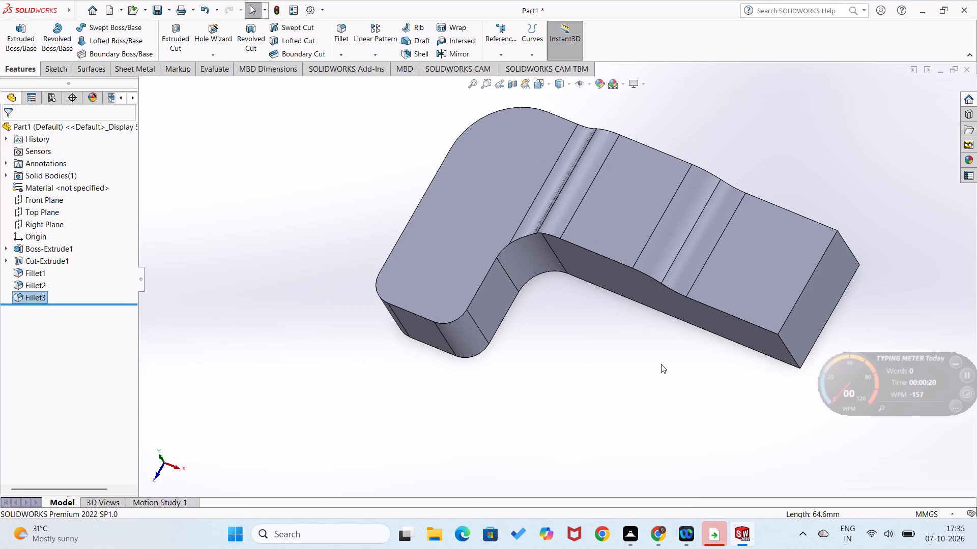
pyautogui.scroll(2, 661, 364)
pyautogui.moveTo(661, 364); pyautogui.dragTo(608, 401, button='middle')
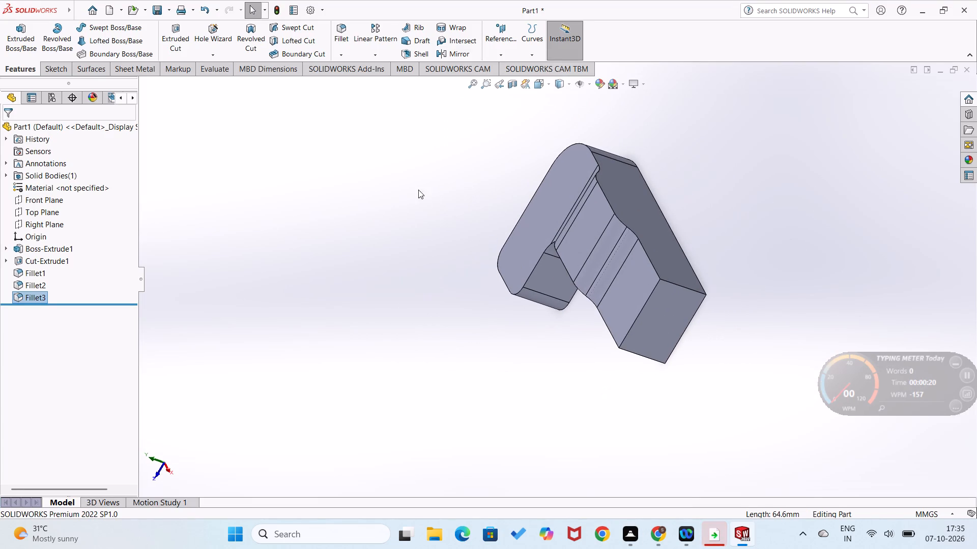
pyautogui.click(335, 52)
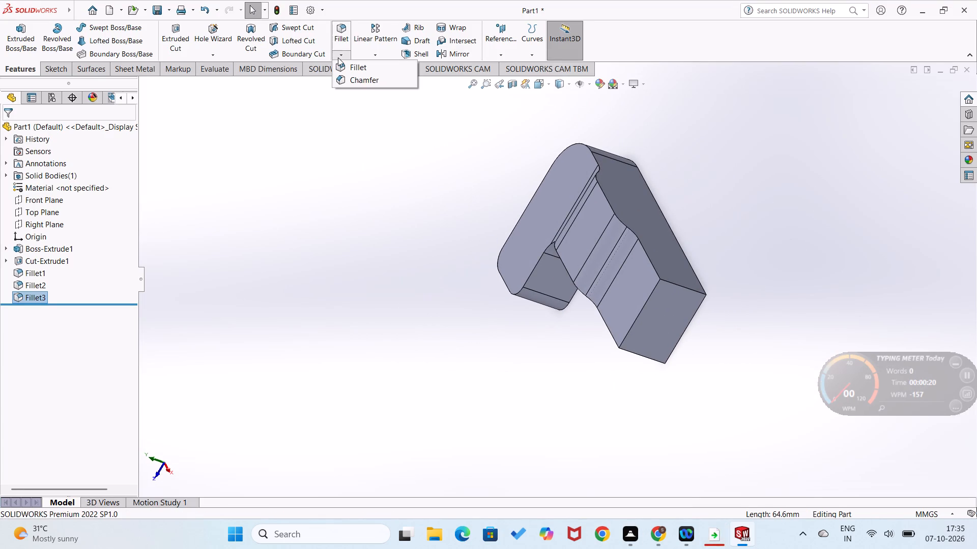
pyautogui.click(344, 69)
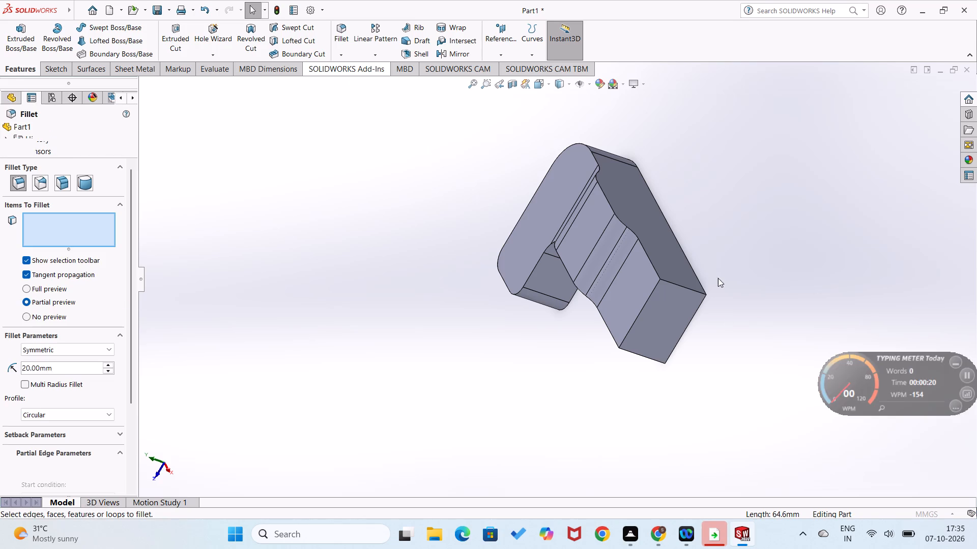
pyautogui.click(696, 291)
pyautogui.moveTo(643, 390); pyautogui.dragTo(662, 313, button='middle')
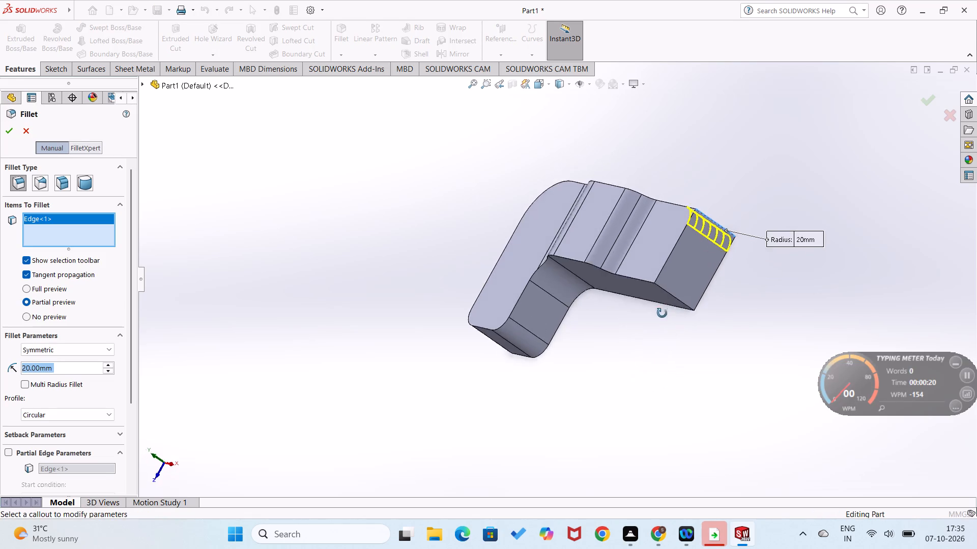
pyautogui.moveTo(662, 313); pyautogui.dragTo(665, 309, button='middle')
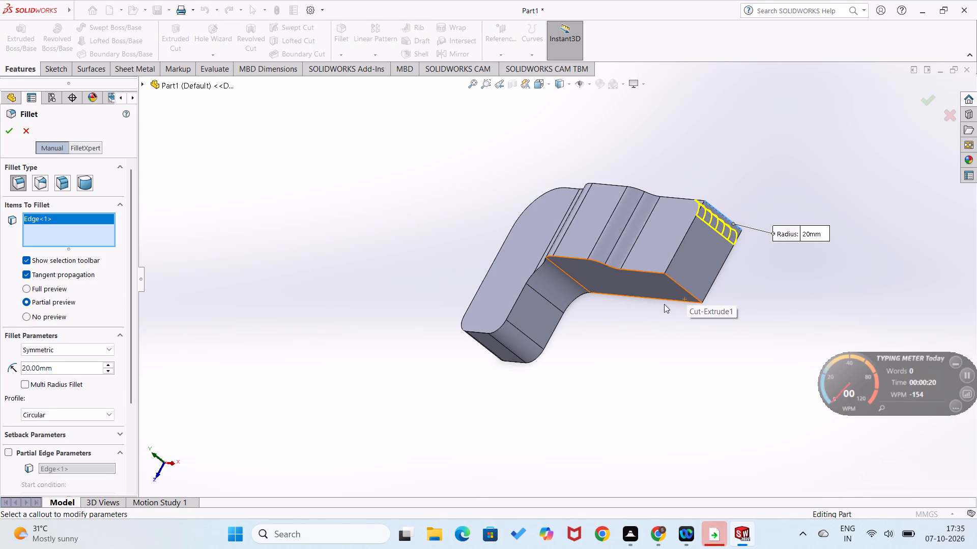
pyautogui.click(685, 292)
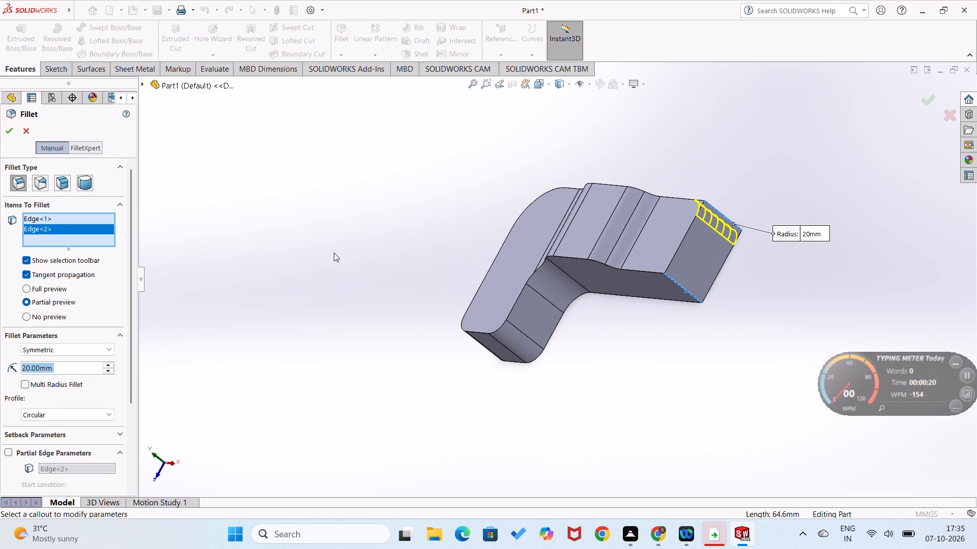
pyautogui.click(10, 133)
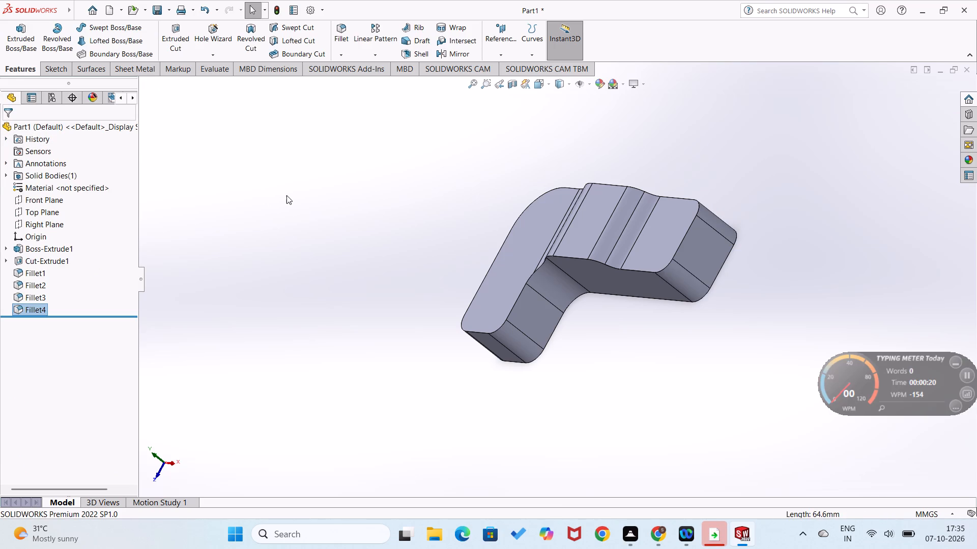
# Start a Shell and select all twelve side faces around the L's perimeter, including the rounded corners, as faces to remove.
pyautogui.click(425, 53)
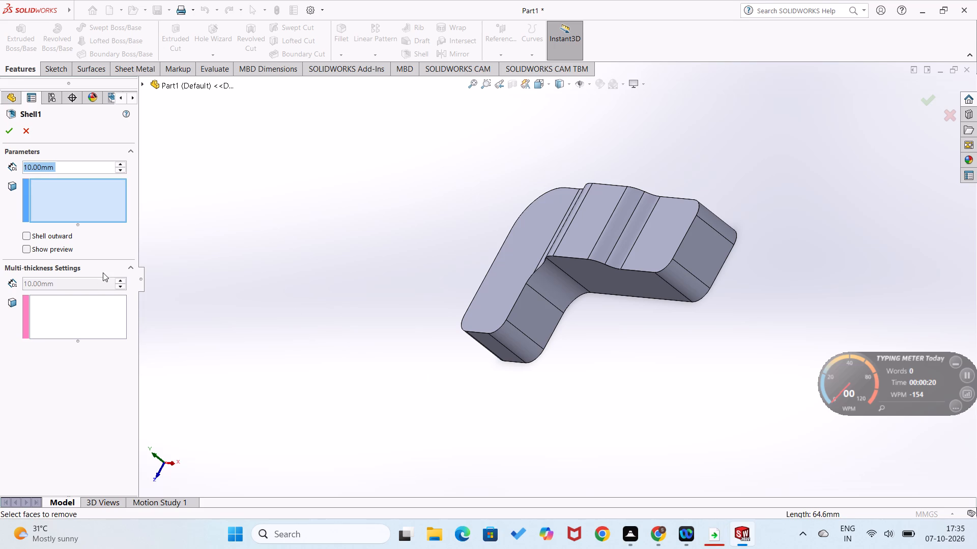
pyautogui.click(515, 349)
pyautogui.click(532, 334)
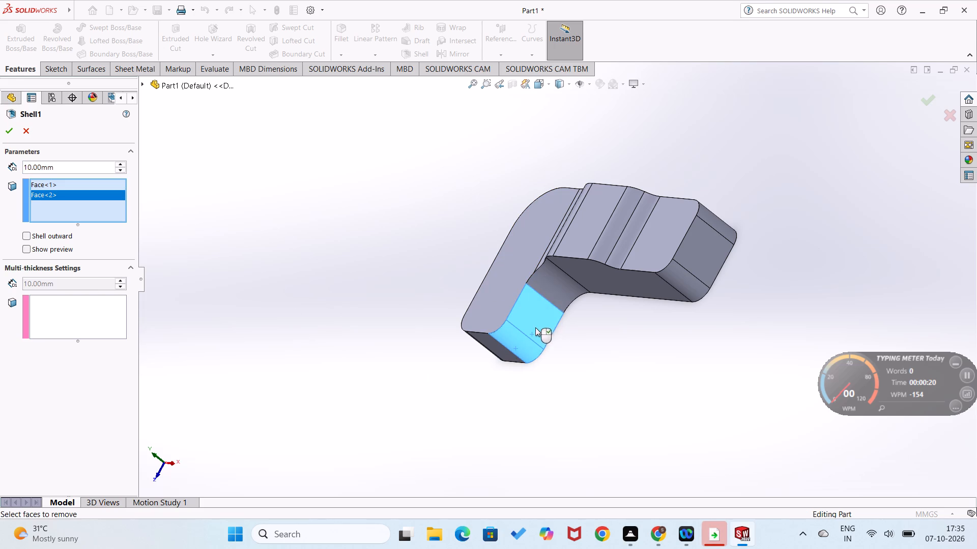
pyautogui.click(560, 297)
pyautogui.click(608, 276)
pyautogui.click(694, 284)
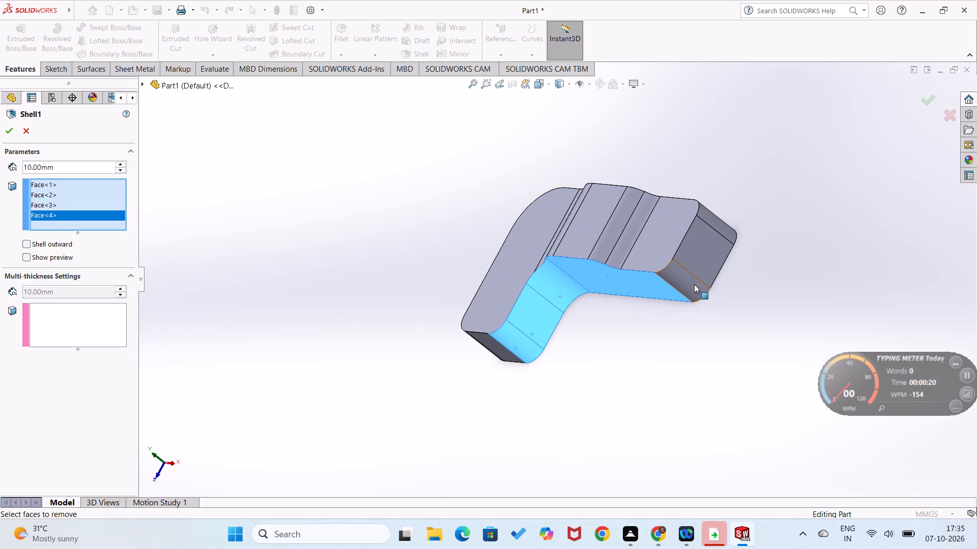
pyautogui.click(716, 272)
pyautogui.moveTo(719, 260); pyautogui.dragTo(692, 367, button='middle')
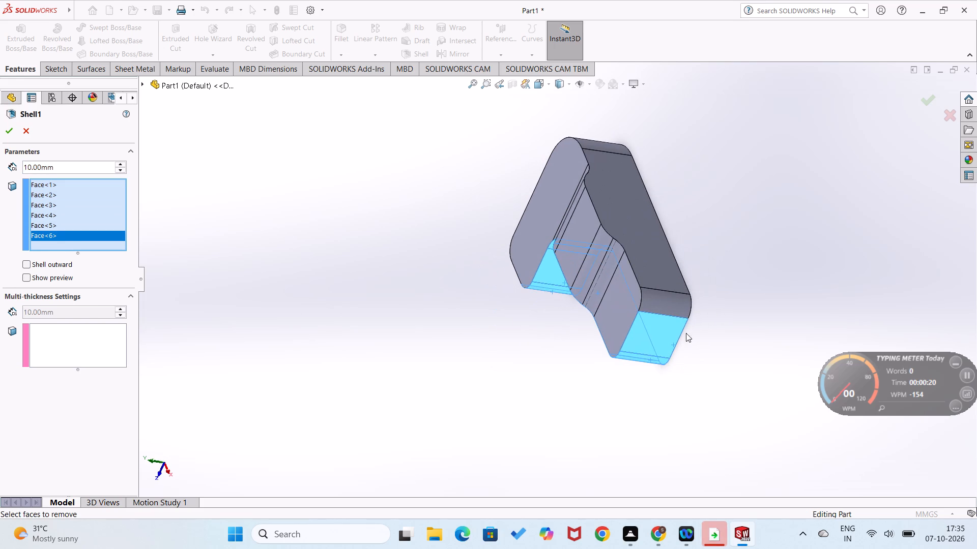
pyautogui.click(675, 304)
pyautogui.click(669, 269)
pyautogui.moveTo(653, 237); pyautogui.dragTo(646, 300, button='middle')
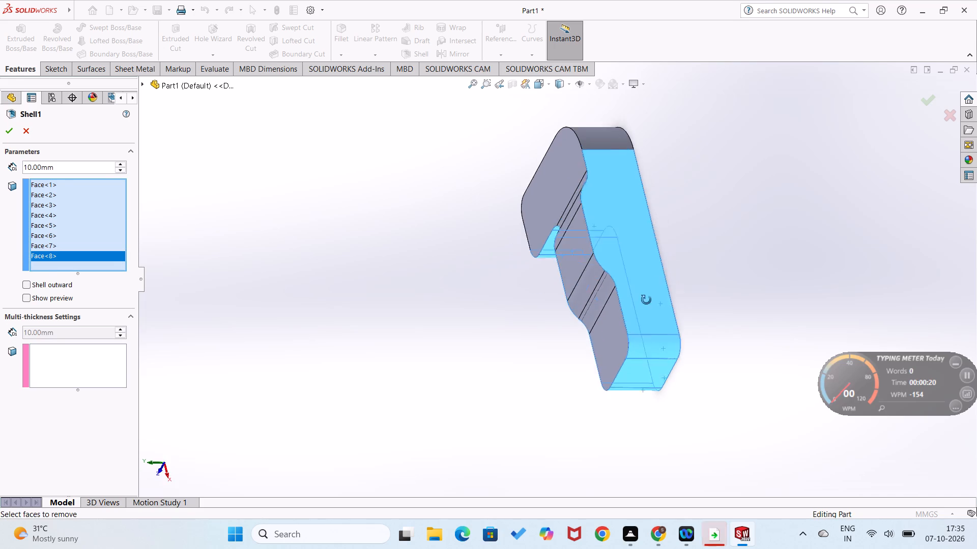
pyautogui.moveTo(646, 300); pyautogui.dragTo(628, 420, button='middle')
pyautogui.moveTo(600, 243); pyautogui.dragTo(617, 394, button='middle')
pyautogui.click(614, 321)
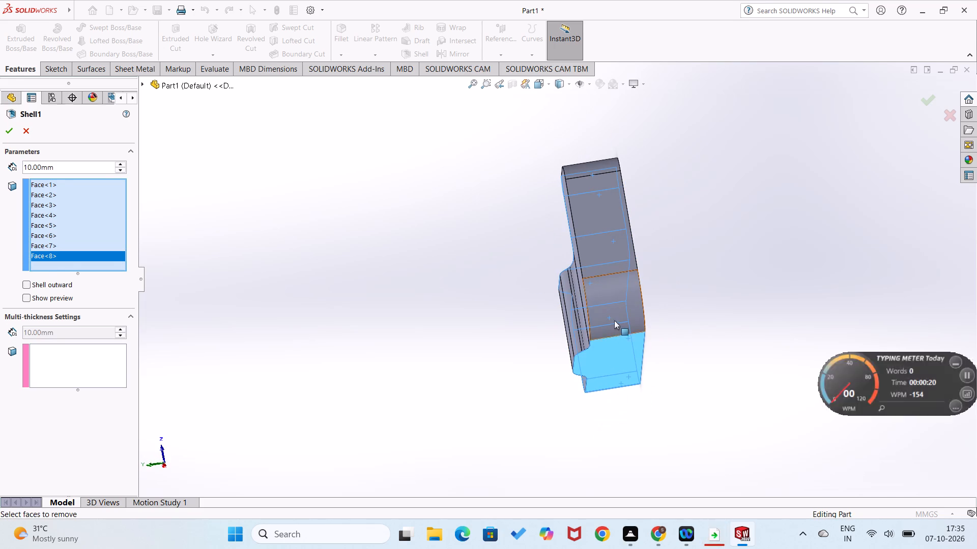
pyautogui.click(603, 253)
pyautogui.moveTo(605, 300); pyautogui.dragTo(686, 380, button='middle')
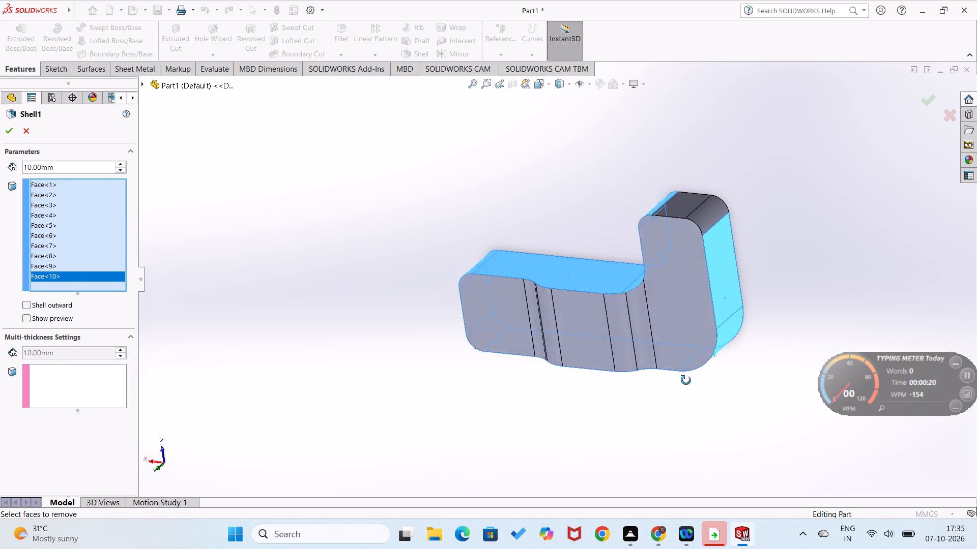
pyautogui.moveTo(686, 380); pyautogui.dragTo(685, 452, button='middle')
pyautogui.click(691, 256)
pyautogui.click(722, 265)
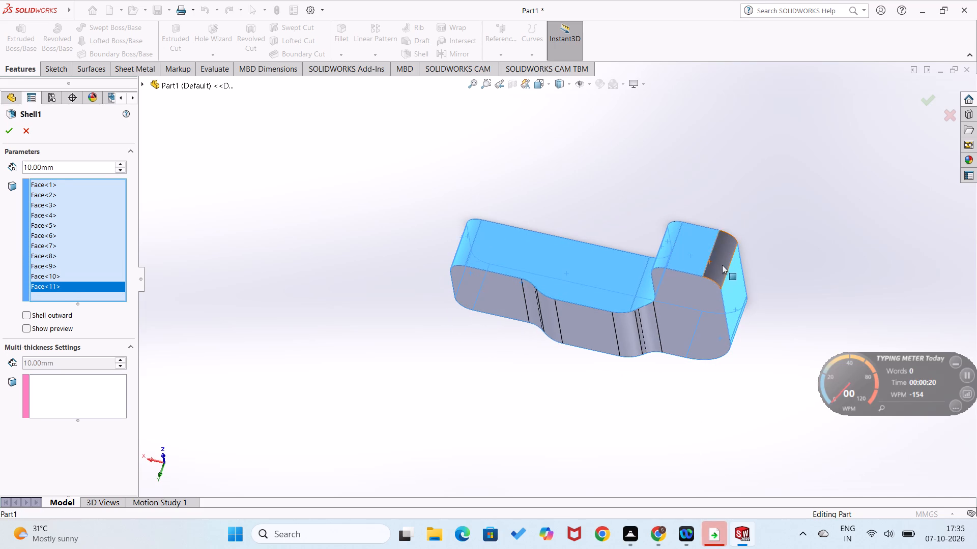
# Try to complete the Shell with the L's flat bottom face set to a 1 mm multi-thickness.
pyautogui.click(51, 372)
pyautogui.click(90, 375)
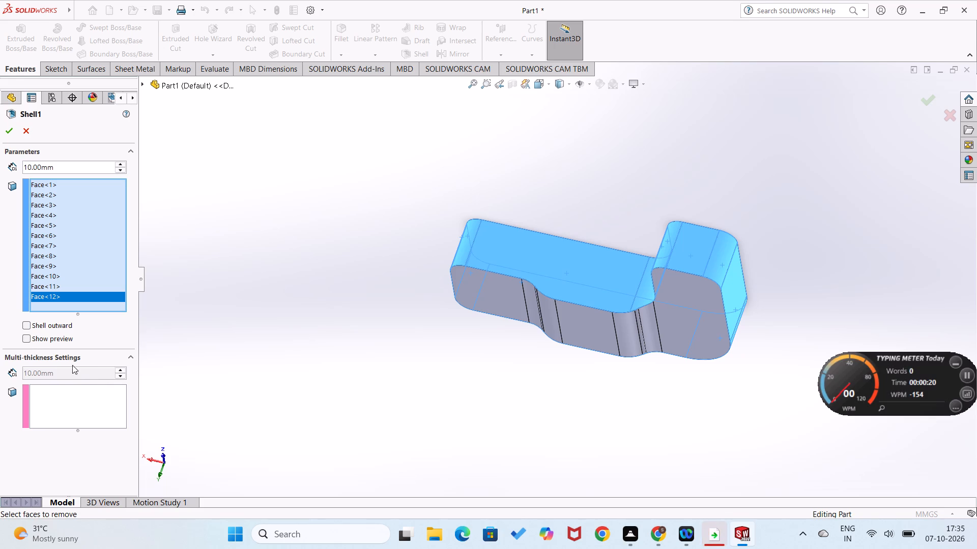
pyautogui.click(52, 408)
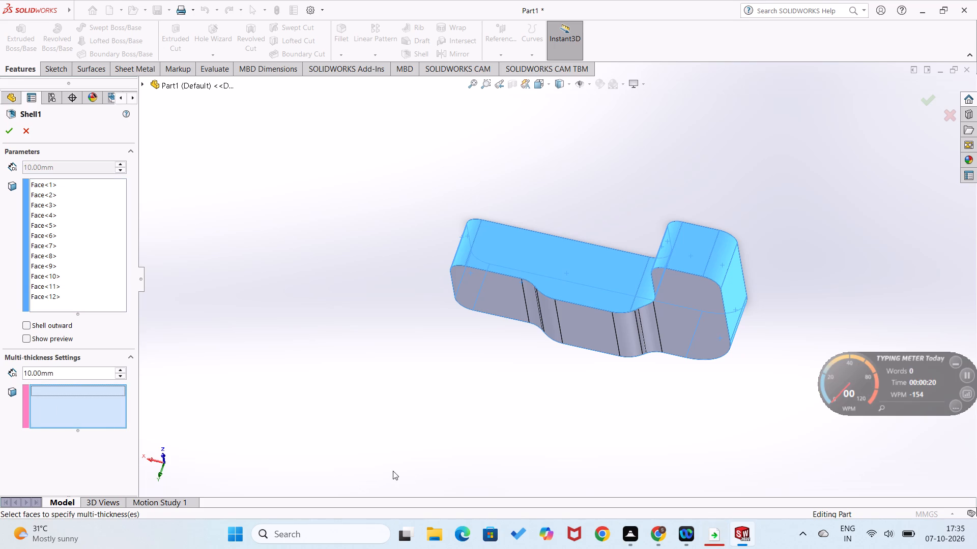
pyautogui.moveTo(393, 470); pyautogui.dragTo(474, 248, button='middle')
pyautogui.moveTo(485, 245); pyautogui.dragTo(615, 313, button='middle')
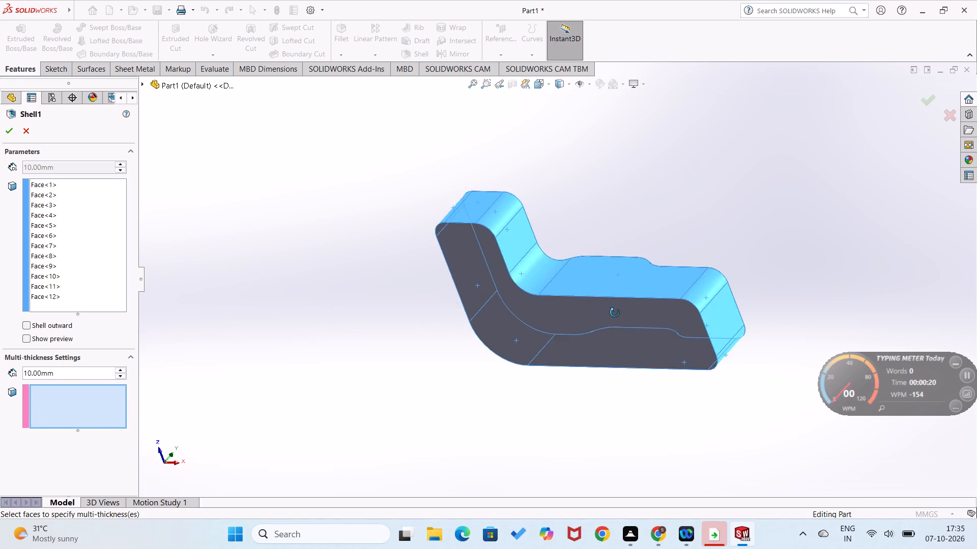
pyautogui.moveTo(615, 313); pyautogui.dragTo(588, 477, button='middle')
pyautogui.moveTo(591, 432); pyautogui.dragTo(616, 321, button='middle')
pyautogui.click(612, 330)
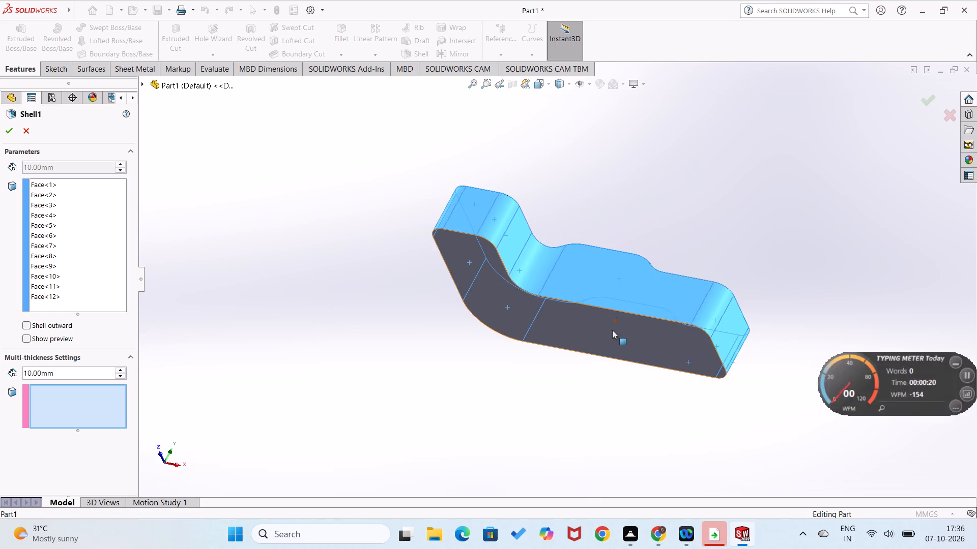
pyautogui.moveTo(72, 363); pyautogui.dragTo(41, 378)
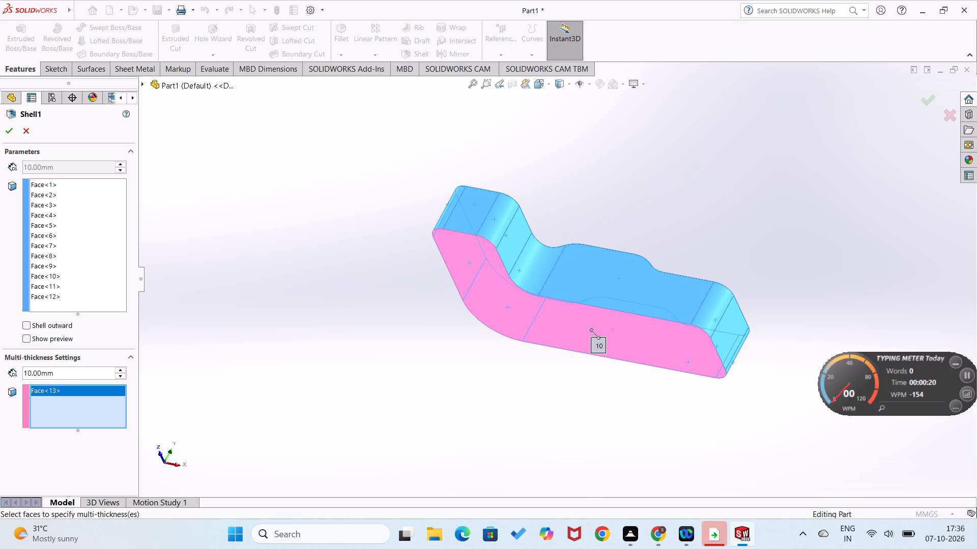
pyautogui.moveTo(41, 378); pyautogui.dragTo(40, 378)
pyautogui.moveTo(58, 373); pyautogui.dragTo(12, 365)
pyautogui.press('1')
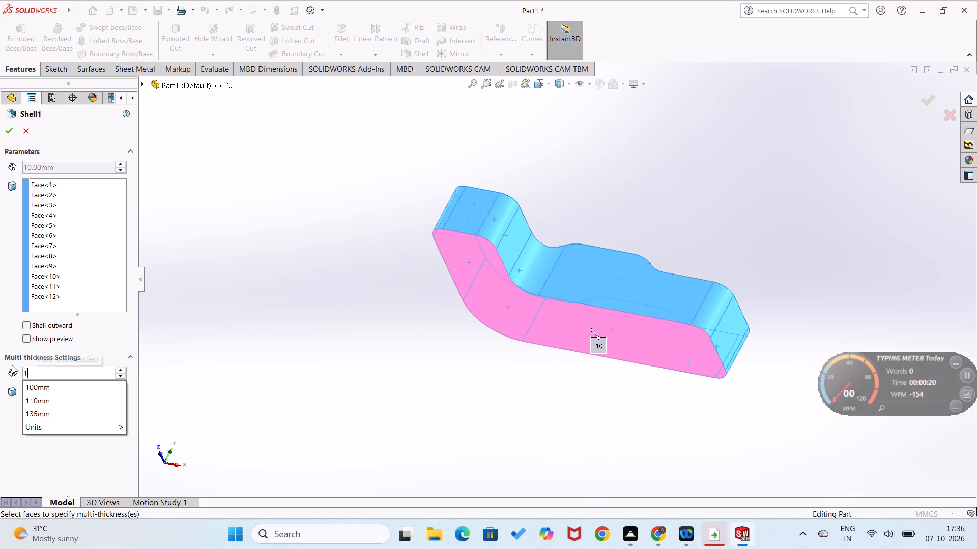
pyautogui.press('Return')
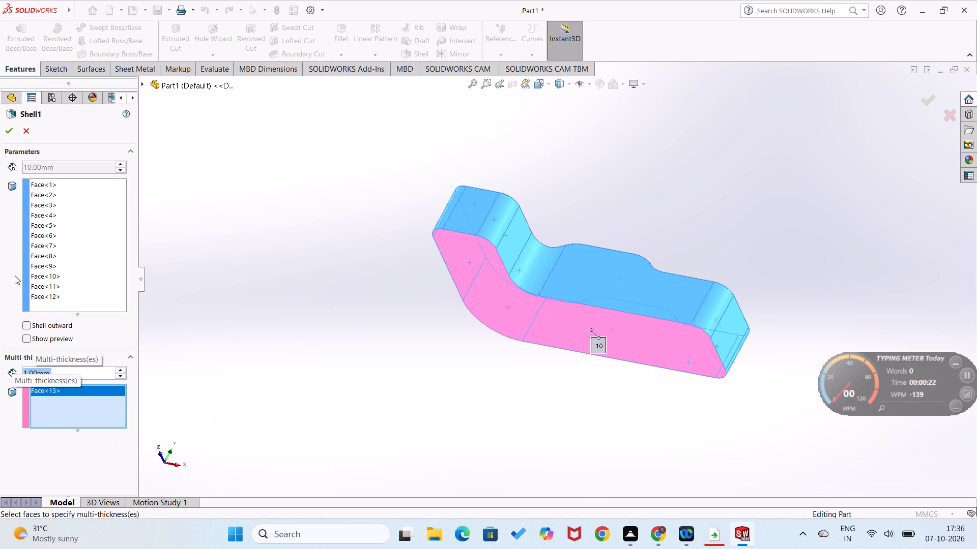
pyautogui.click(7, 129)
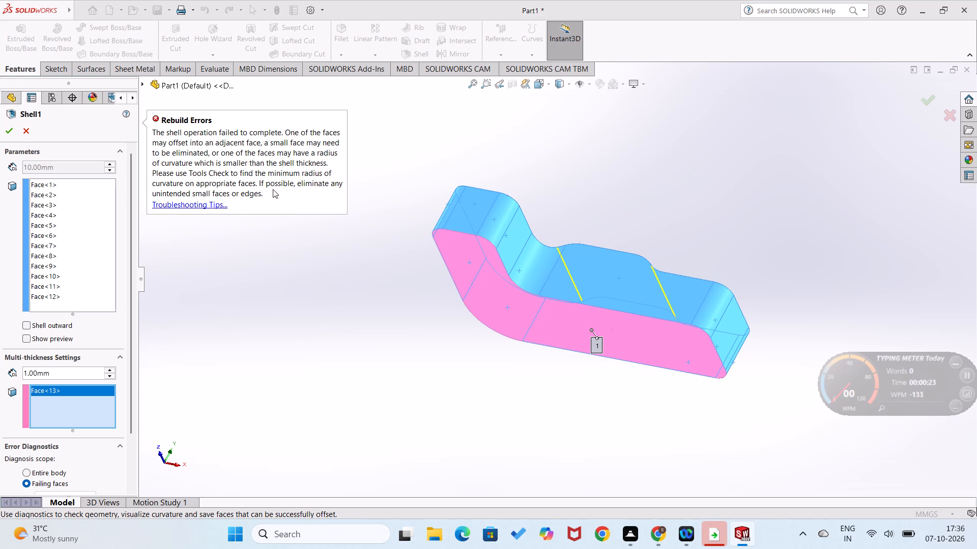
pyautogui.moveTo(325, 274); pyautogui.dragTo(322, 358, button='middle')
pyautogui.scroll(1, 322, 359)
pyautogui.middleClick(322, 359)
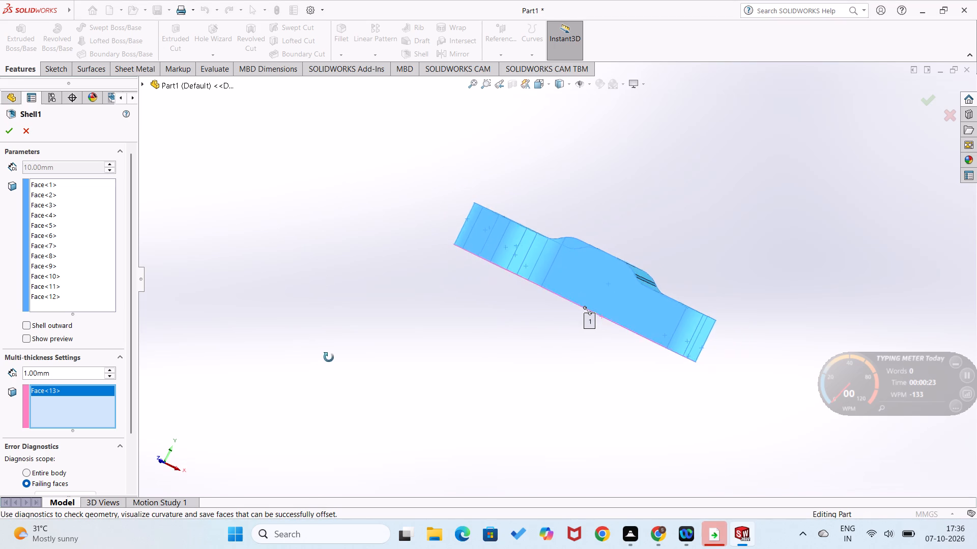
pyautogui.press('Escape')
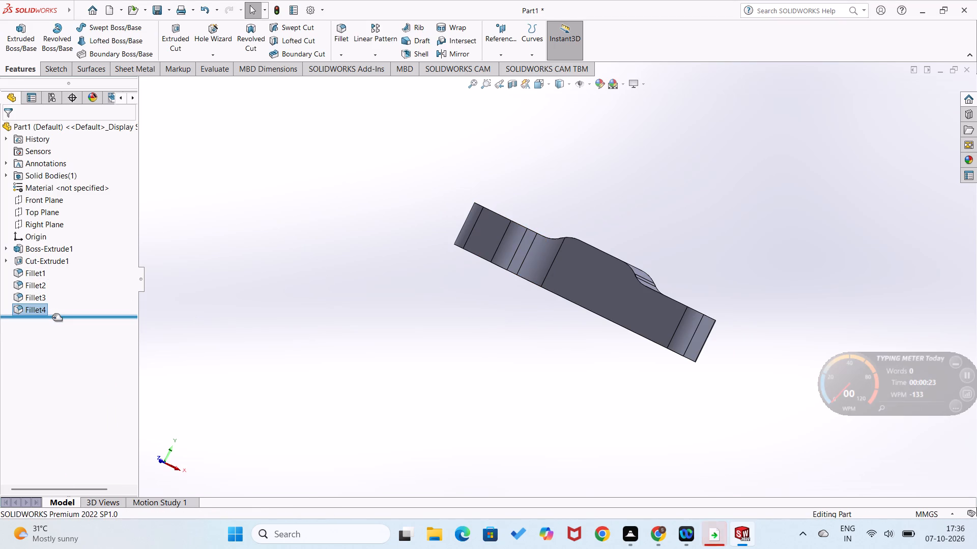
# Roll the feature history back to just after the extruded cut, before the four fillets.
pyautogui.moveTo(52, 318); pyautogui.dragTo(66, 263)
pyautogui.moveTo(232, 289); pyautogui.dragTo(230, 314, button='middle')
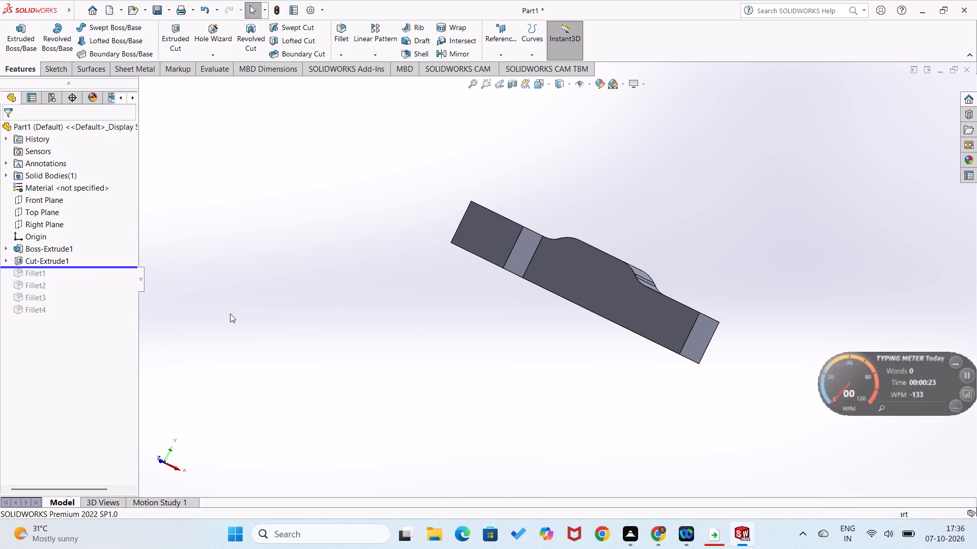
pyautogui.moveTo(230, 314); pyautogui.dragTo(204, 415, button='middle')
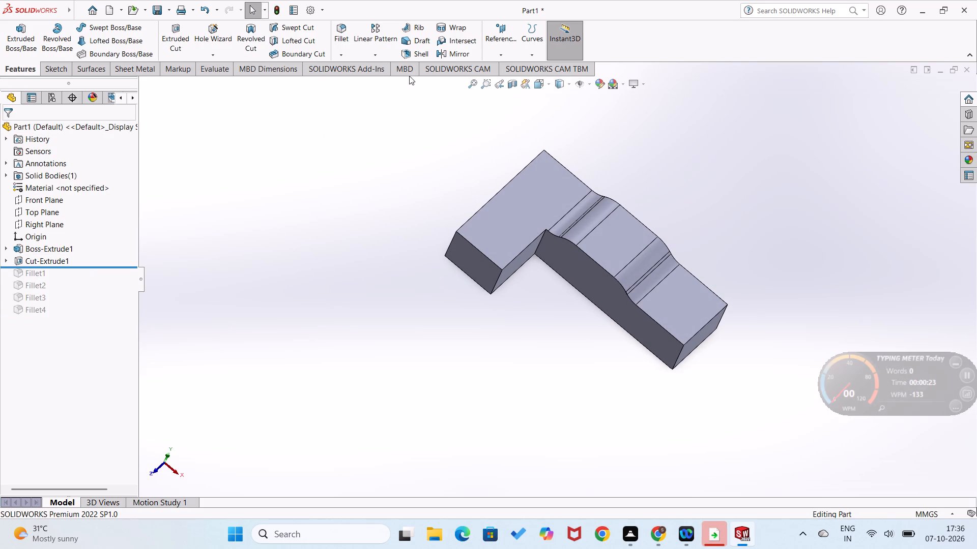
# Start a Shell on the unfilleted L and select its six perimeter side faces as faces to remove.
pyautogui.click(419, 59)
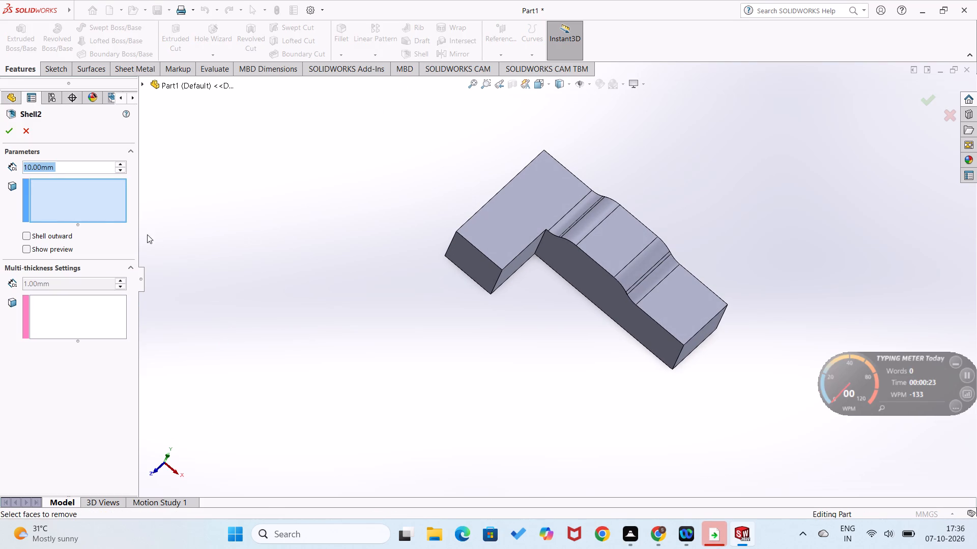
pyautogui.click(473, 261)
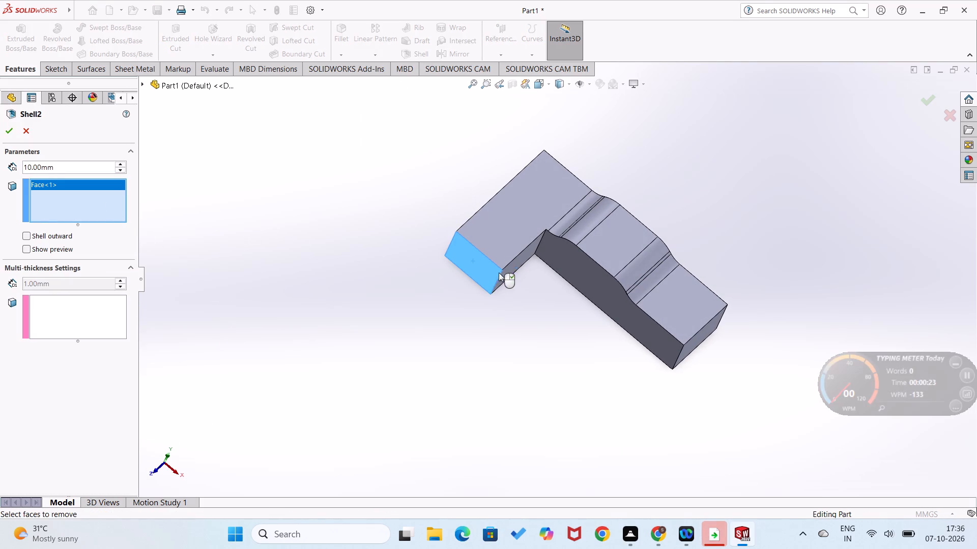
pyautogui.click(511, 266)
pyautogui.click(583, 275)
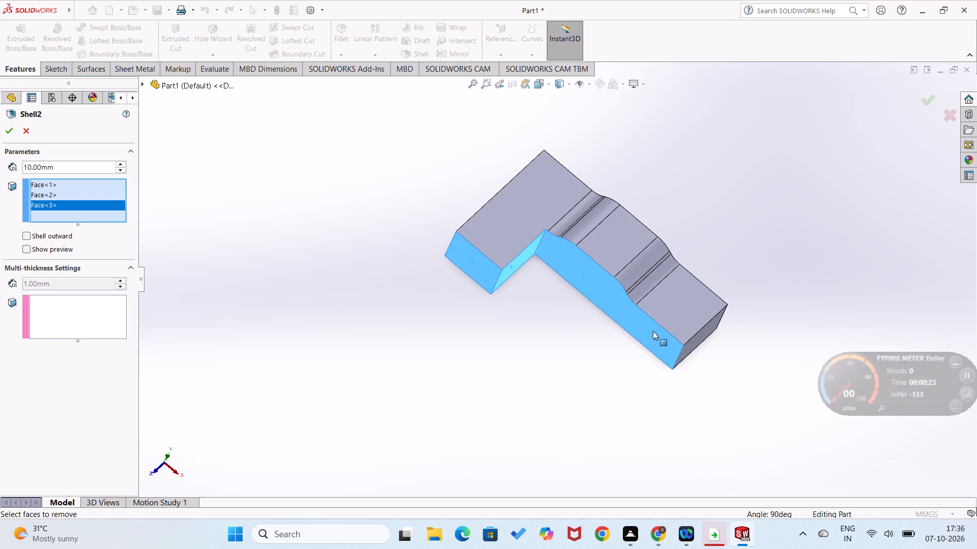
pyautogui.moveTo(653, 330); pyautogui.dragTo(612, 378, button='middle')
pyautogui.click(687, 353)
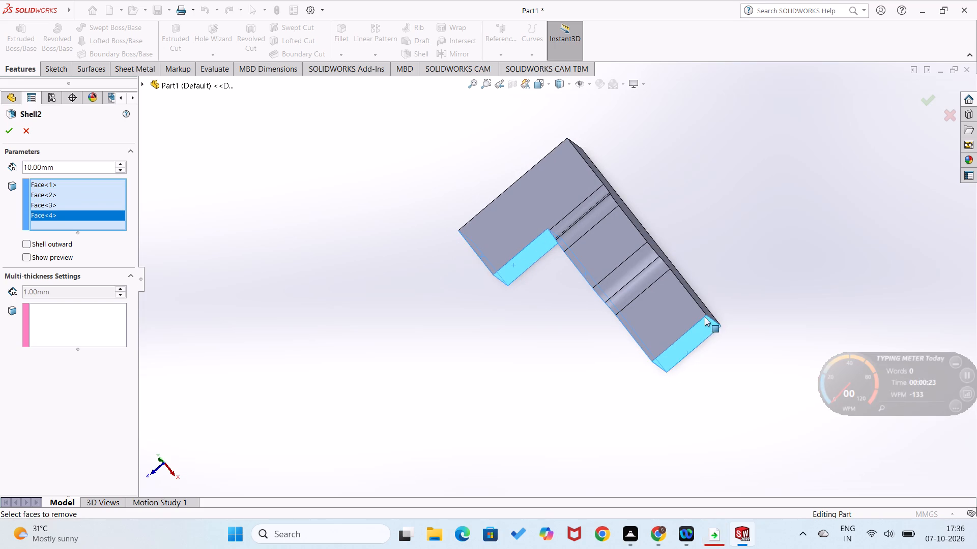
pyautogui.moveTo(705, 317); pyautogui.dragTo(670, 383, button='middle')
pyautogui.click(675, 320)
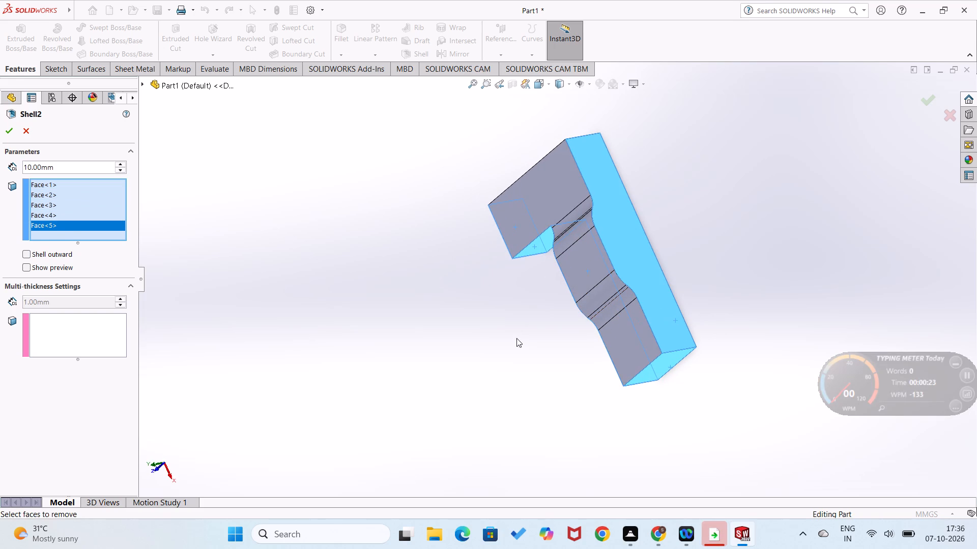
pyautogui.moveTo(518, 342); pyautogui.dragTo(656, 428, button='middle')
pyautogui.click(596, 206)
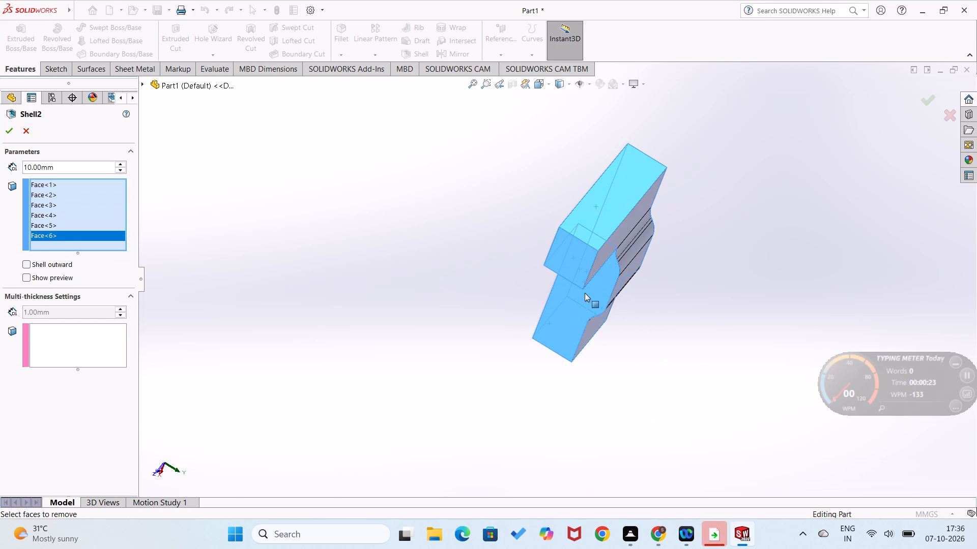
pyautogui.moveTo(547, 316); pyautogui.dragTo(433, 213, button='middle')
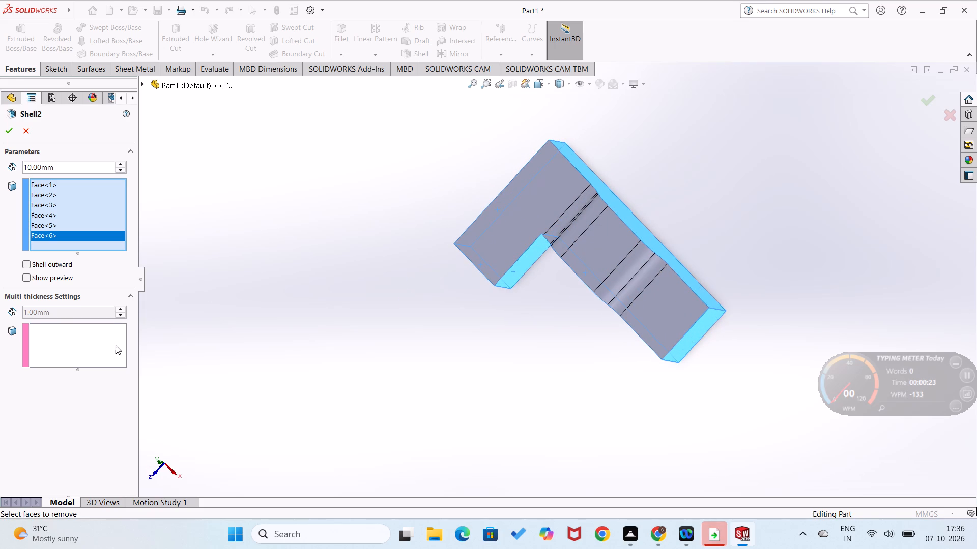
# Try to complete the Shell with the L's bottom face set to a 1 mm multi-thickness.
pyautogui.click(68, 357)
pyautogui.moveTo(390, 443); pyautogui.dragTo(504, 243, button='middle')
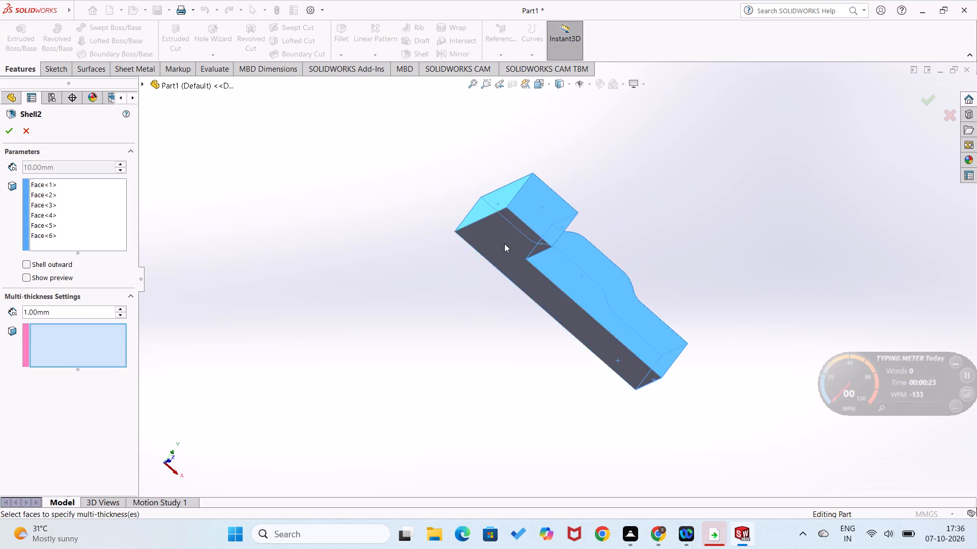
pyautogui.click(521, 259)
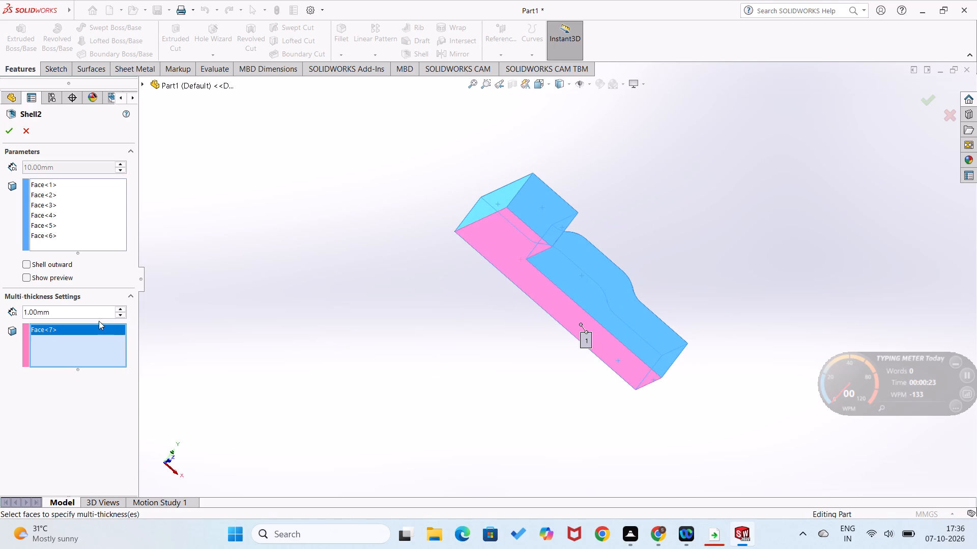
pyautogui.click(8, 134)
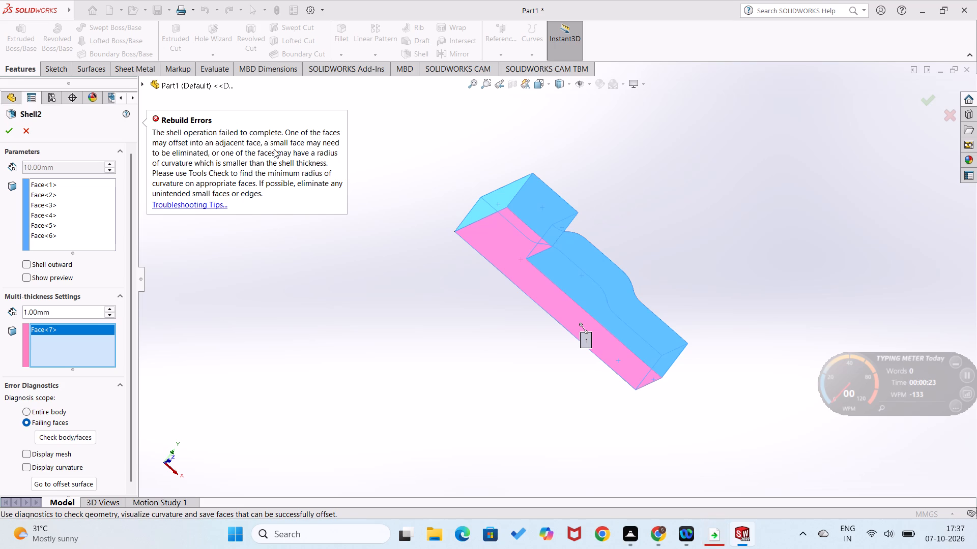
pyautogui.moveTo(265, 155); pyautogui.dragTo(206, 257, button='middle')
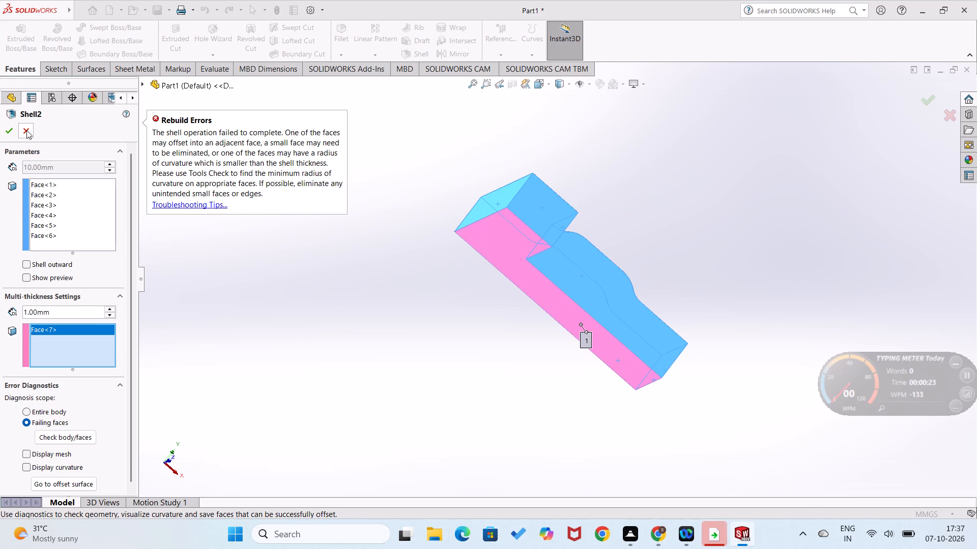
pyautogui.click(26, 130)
# Create a reference plane midway between the outer and inner long side faces of the L's long leg.
pyautogui.scroll(1, 390, 252)
pyautogui.moveTo(390, 252); pyautogui.dragTo(340, 356, button='middle')
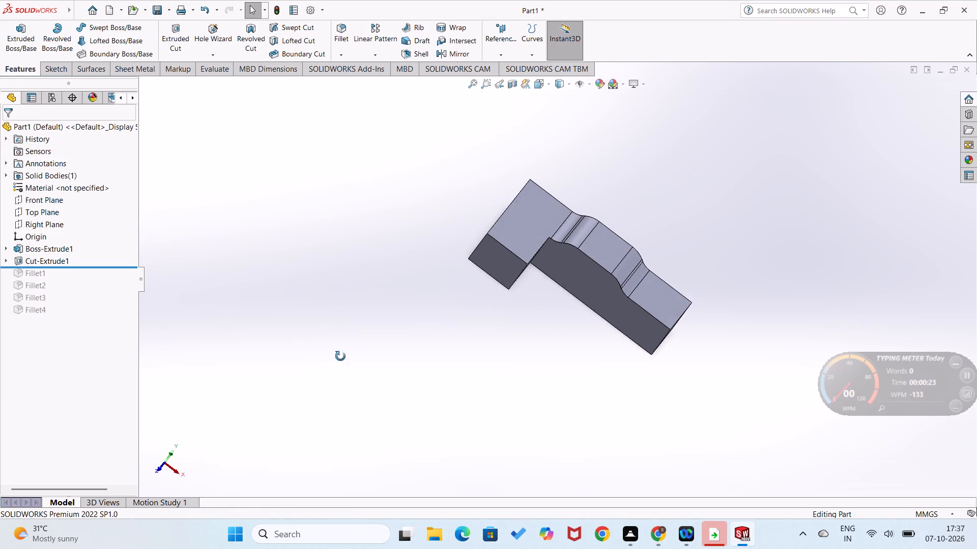
pyautogui.moveTo(340, 356); pyautogui.dragTo(334, 394, button='middle')
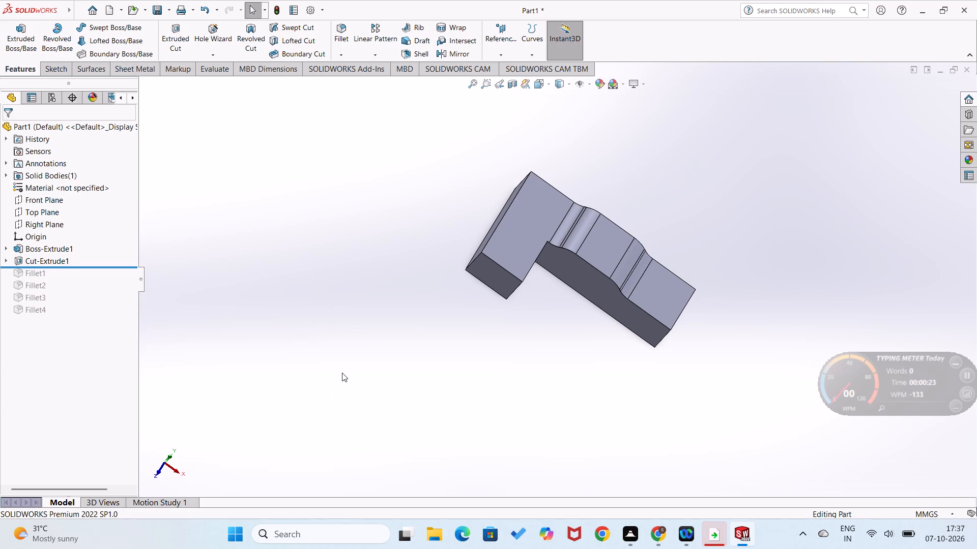
pyautogui.click(499, 51)
pyautogui.click(507, 68)
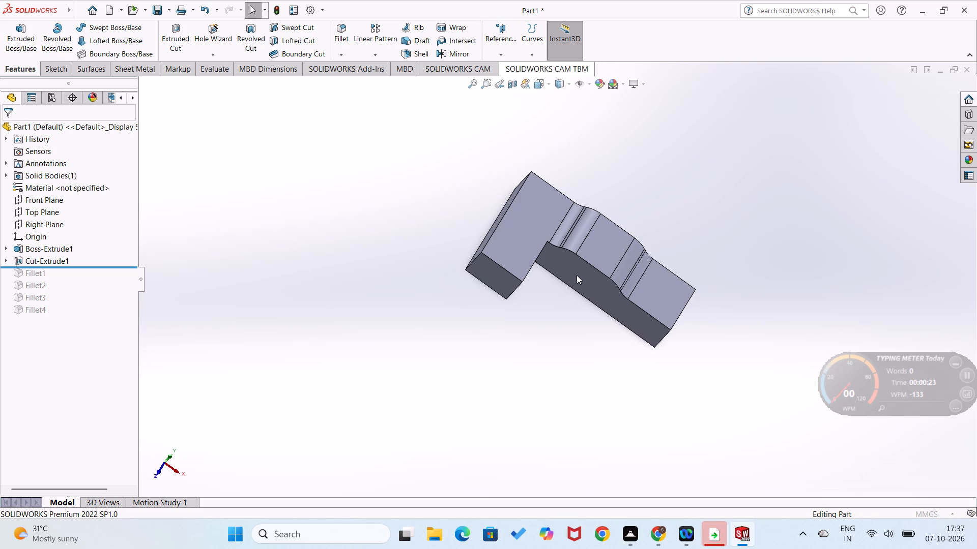
pyautogui.moveTo(620, 243); pyautogui.dragTo(542, 365, button='middle')
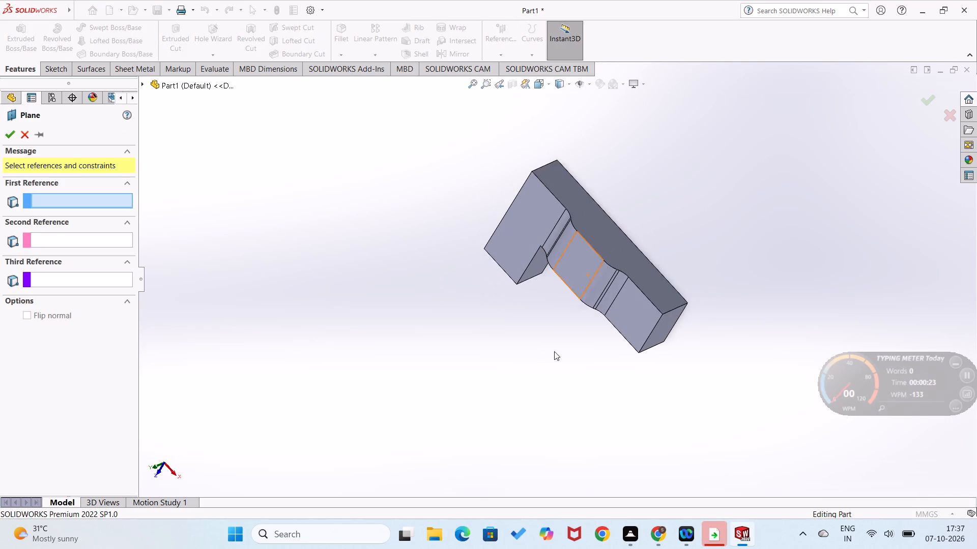
pyautogui.click(611, 238)
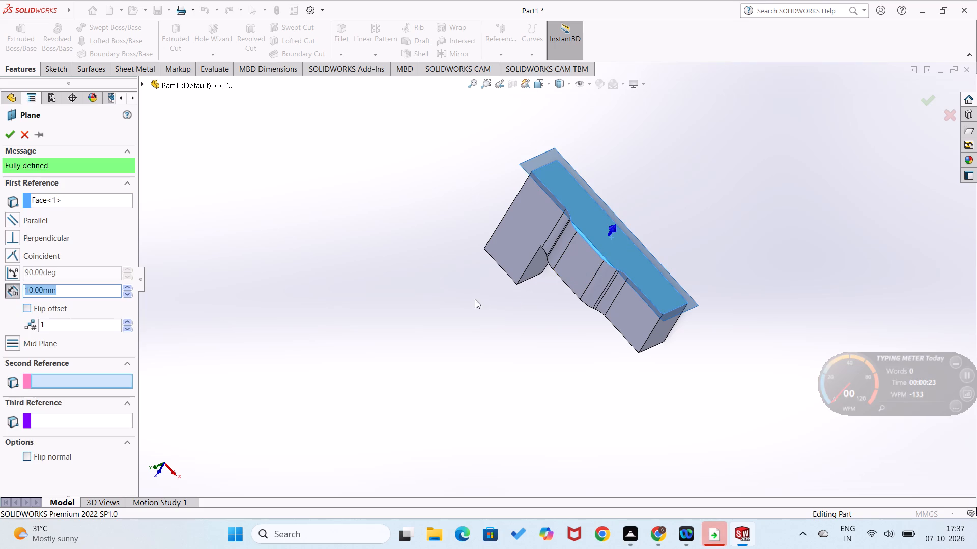
pyautogui.moveTo(472, 313); pyautogui.dragTo(535, 108, button='middle')
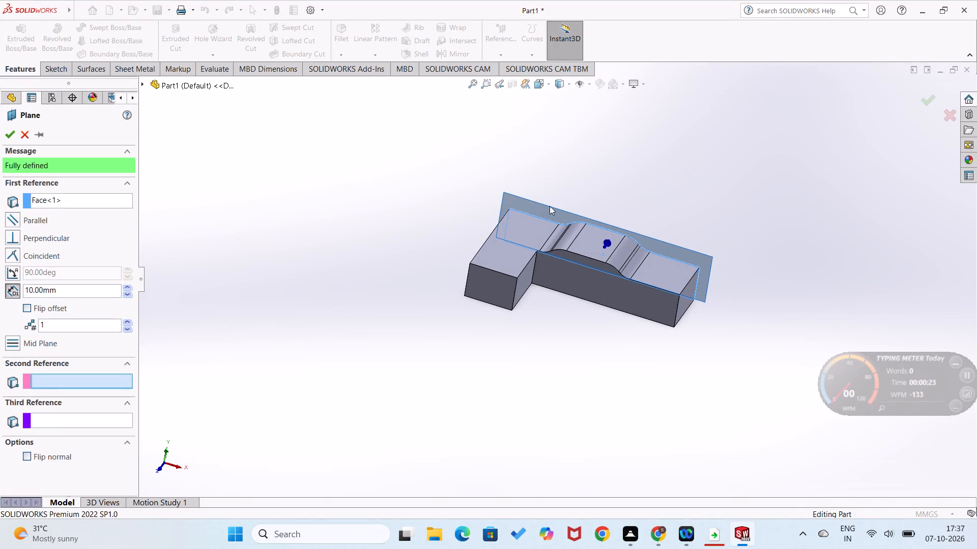
pyautogui.keyDown('ctrl'); pyautogui.click(605, 289); pyautogui.keyUp('ctrl')
pyautogui.moveTo(581, 344); pyautogui.dragTo(581, 344, button='middle')
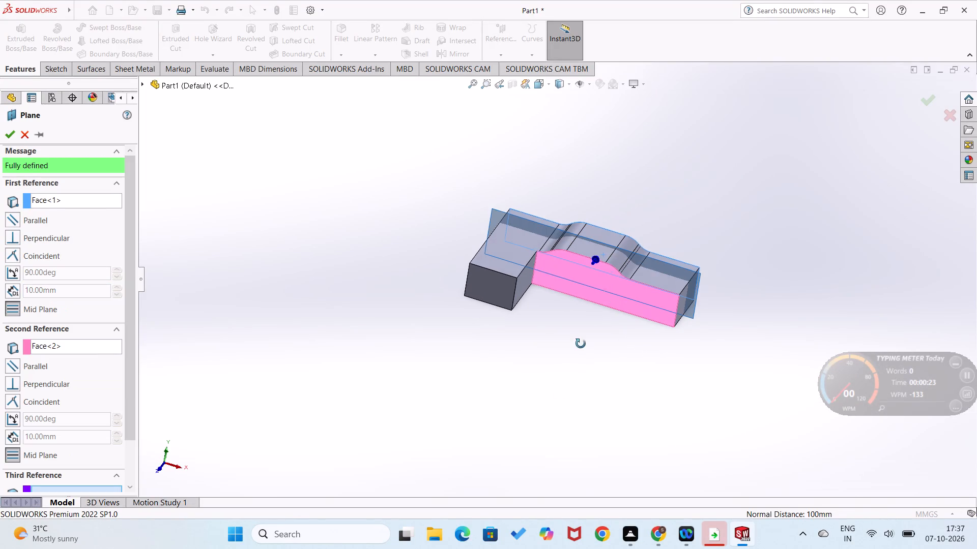
pyautogui.moveTo(581, 344); pyautogui.dragTo(542, 438, button='middle')
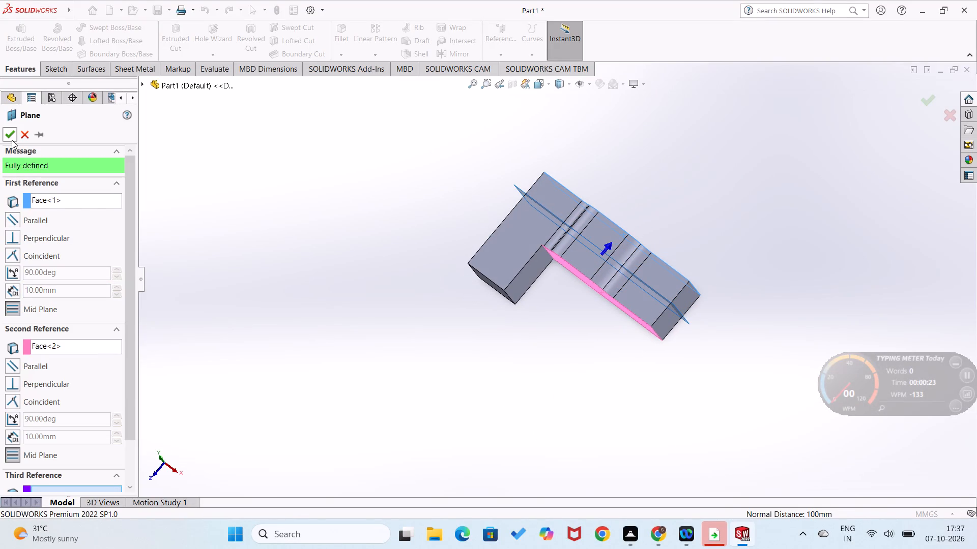
pyautogui.click(12, 140)
pyautogui.click(381, 190)
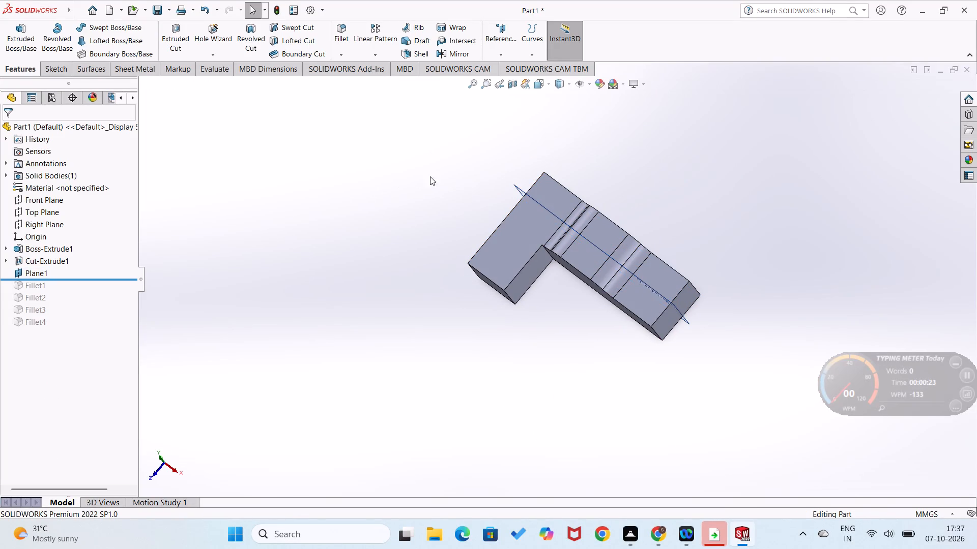
# Start a sketch on the mid-plane of the L's long leg.
pyautogui.rightClick(523, 191)
pyautogui.click(553, 175)
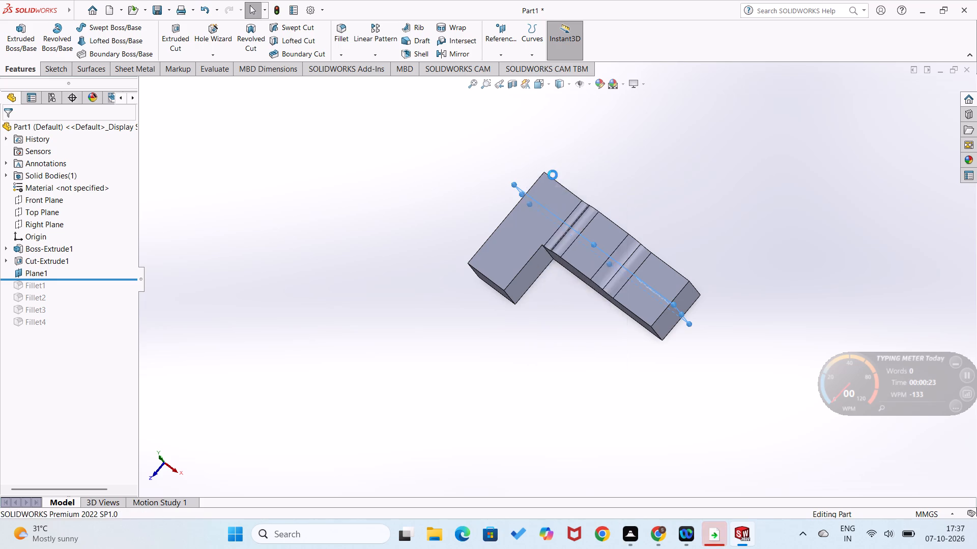
pyautogui.rightClick(402, 179)
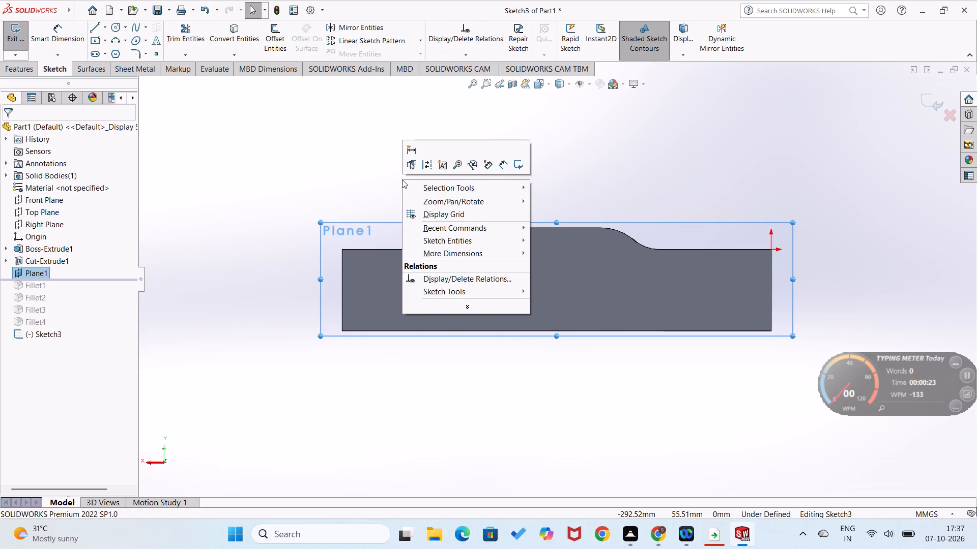
pyautogui.moveTo(392, 183); pyautogui.dragTo(285, 190, button='right')
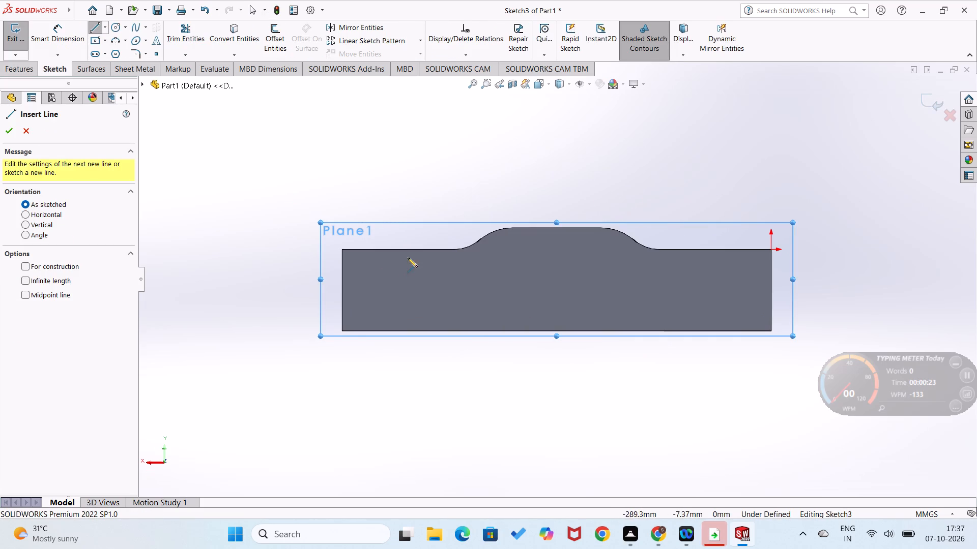
pyautogui.press('Escape')
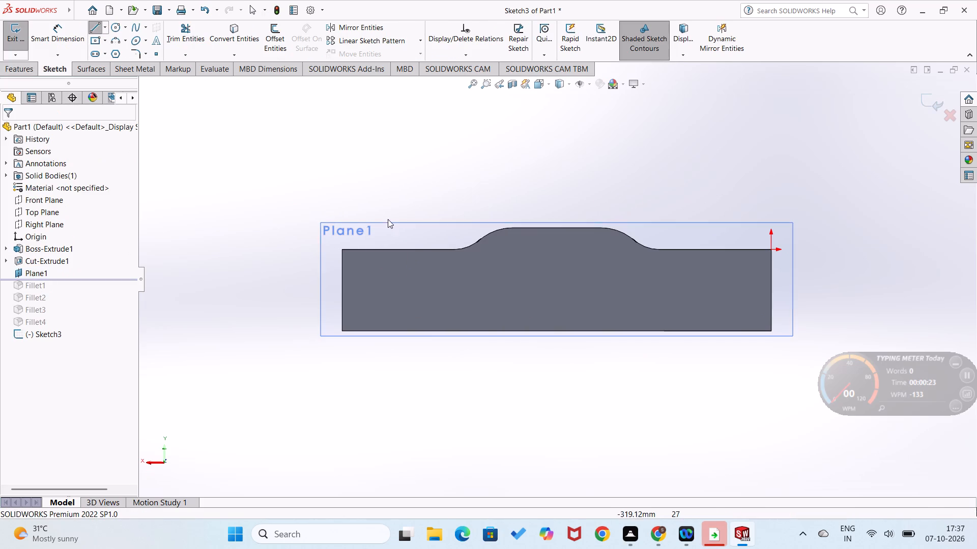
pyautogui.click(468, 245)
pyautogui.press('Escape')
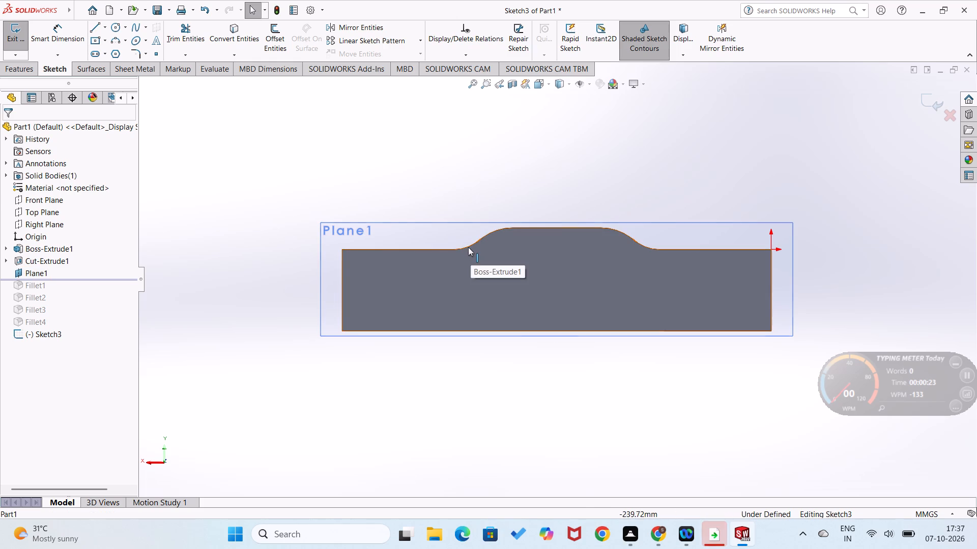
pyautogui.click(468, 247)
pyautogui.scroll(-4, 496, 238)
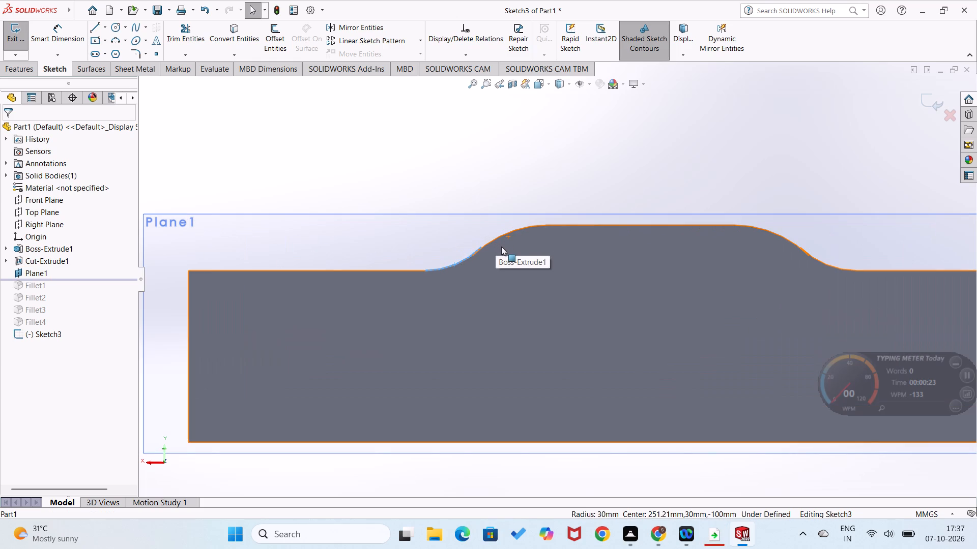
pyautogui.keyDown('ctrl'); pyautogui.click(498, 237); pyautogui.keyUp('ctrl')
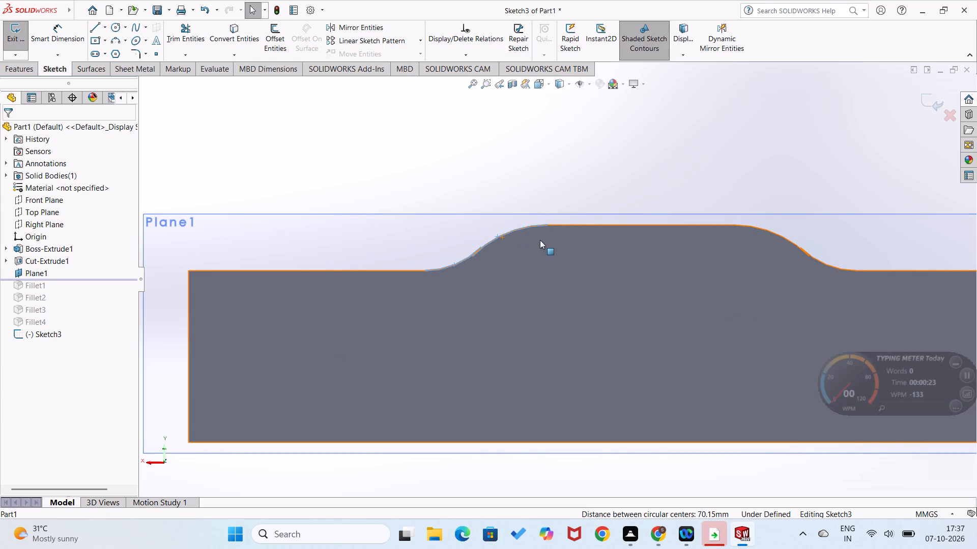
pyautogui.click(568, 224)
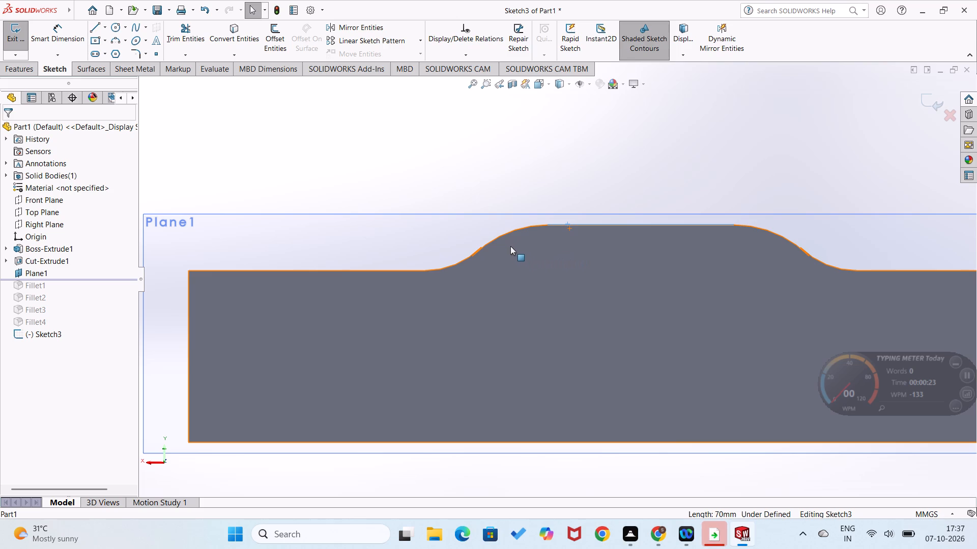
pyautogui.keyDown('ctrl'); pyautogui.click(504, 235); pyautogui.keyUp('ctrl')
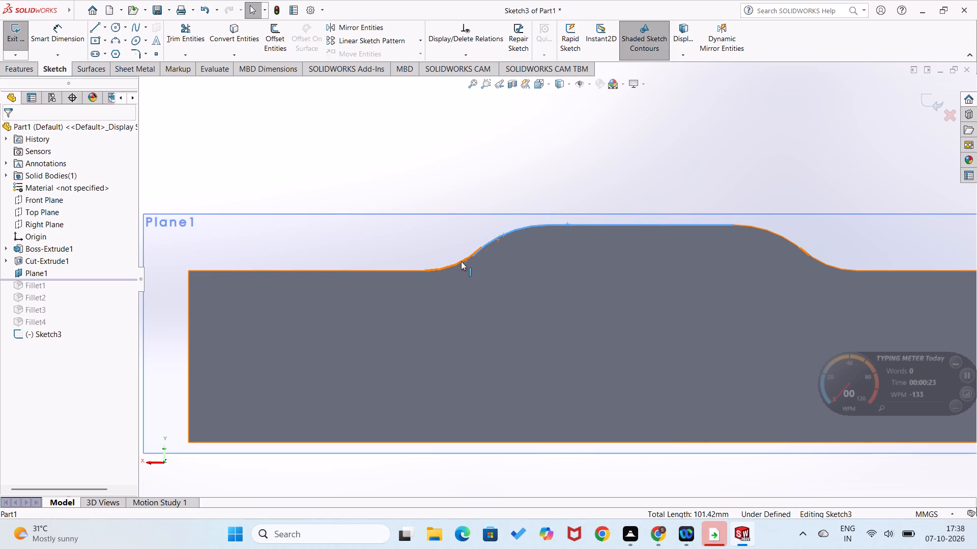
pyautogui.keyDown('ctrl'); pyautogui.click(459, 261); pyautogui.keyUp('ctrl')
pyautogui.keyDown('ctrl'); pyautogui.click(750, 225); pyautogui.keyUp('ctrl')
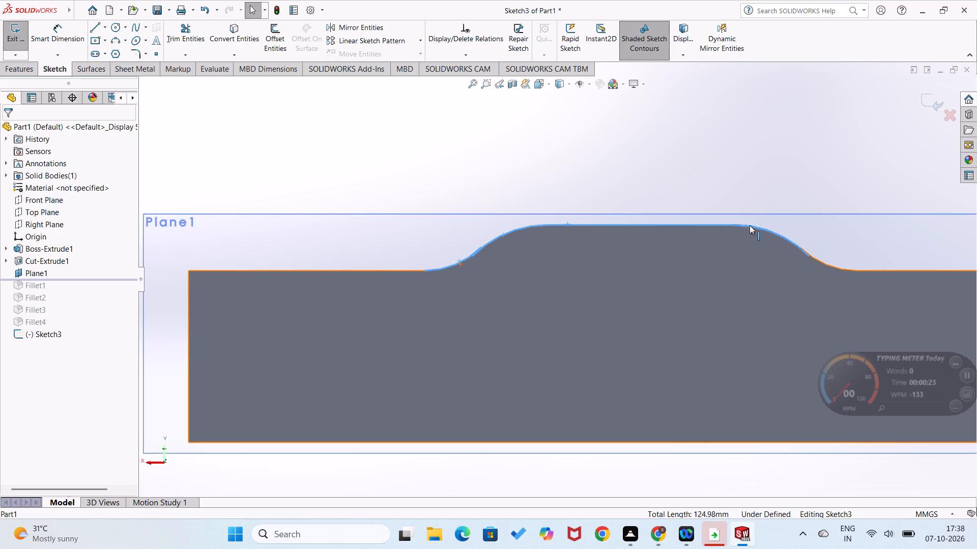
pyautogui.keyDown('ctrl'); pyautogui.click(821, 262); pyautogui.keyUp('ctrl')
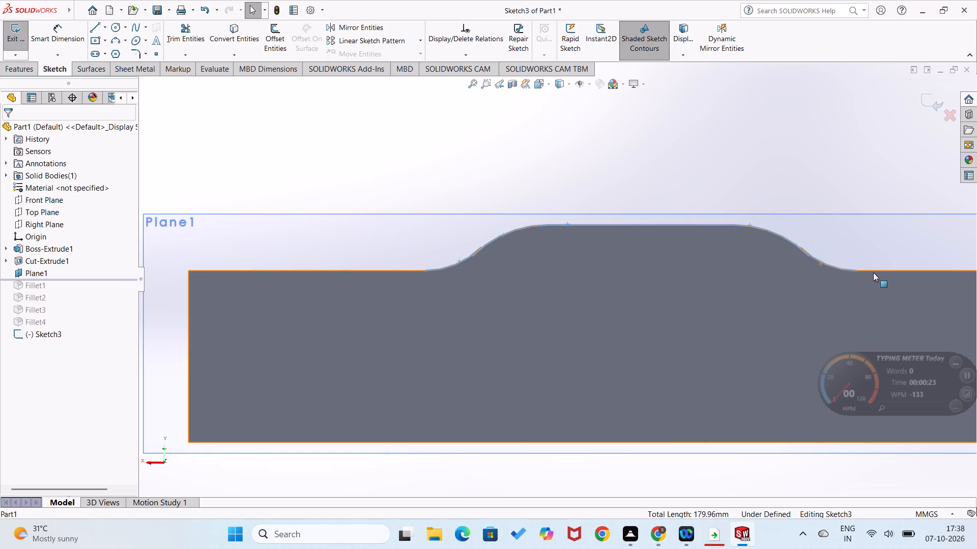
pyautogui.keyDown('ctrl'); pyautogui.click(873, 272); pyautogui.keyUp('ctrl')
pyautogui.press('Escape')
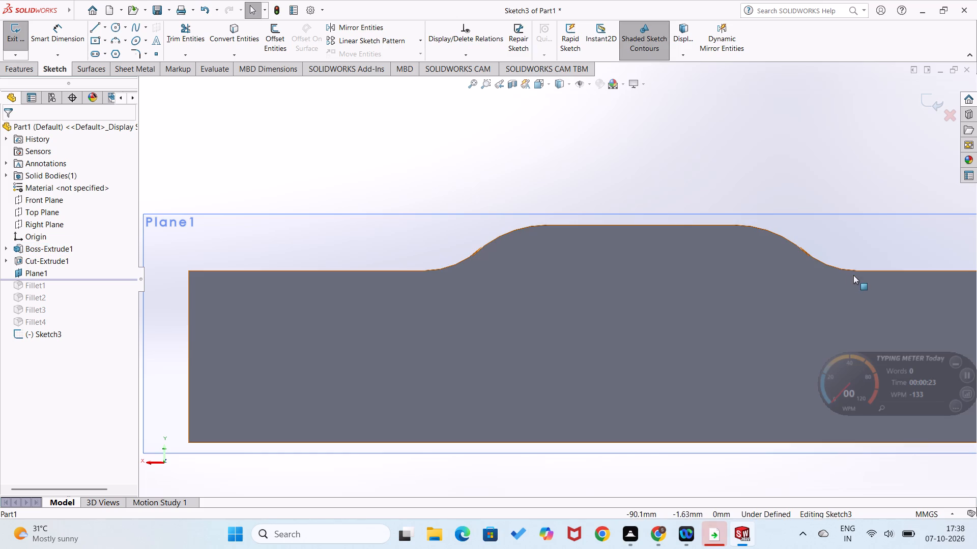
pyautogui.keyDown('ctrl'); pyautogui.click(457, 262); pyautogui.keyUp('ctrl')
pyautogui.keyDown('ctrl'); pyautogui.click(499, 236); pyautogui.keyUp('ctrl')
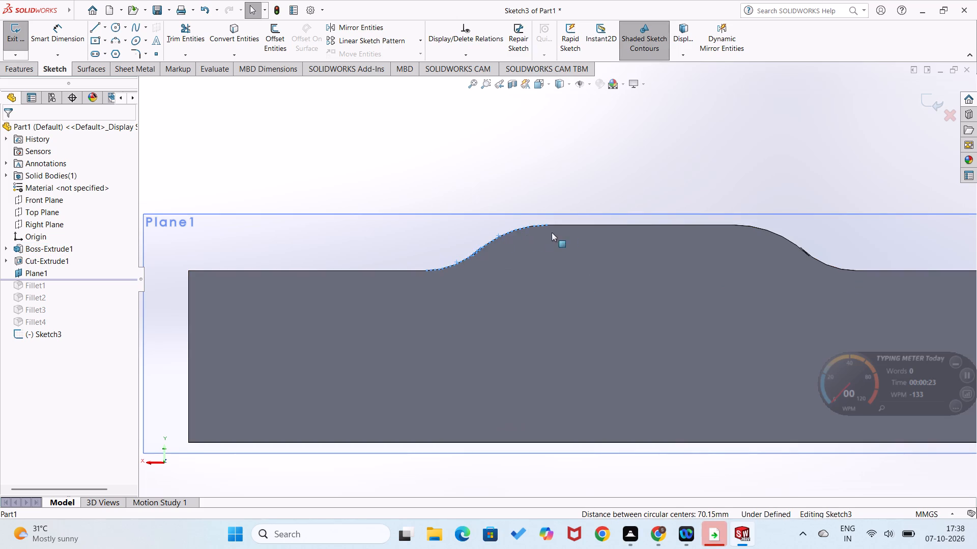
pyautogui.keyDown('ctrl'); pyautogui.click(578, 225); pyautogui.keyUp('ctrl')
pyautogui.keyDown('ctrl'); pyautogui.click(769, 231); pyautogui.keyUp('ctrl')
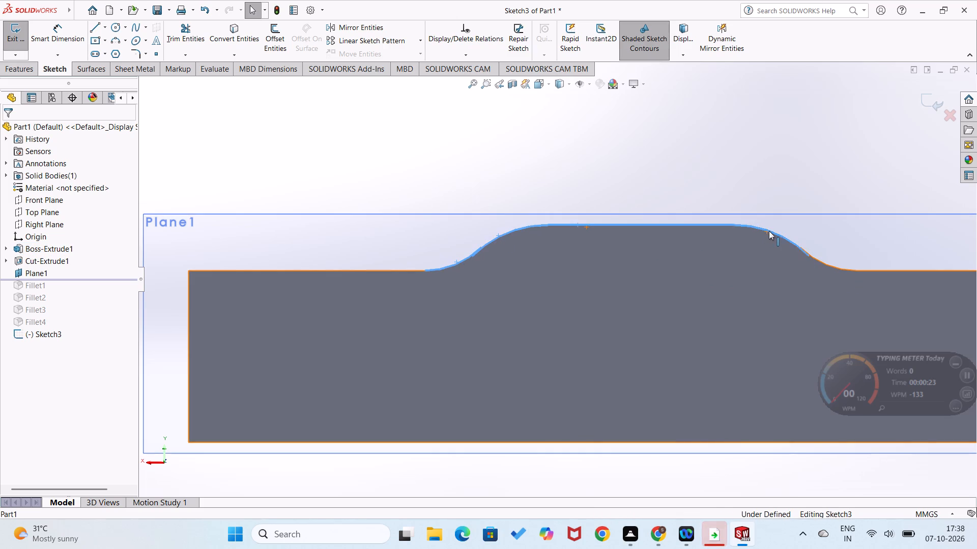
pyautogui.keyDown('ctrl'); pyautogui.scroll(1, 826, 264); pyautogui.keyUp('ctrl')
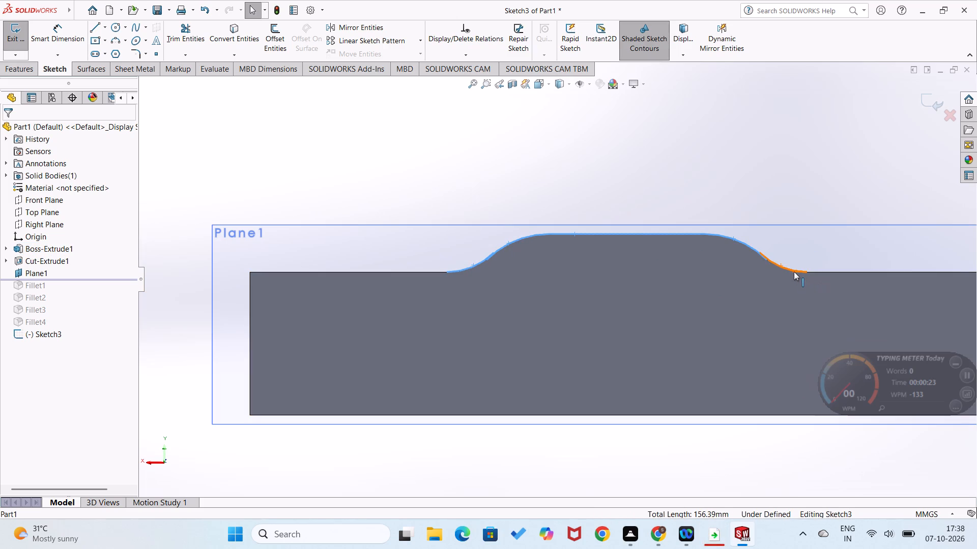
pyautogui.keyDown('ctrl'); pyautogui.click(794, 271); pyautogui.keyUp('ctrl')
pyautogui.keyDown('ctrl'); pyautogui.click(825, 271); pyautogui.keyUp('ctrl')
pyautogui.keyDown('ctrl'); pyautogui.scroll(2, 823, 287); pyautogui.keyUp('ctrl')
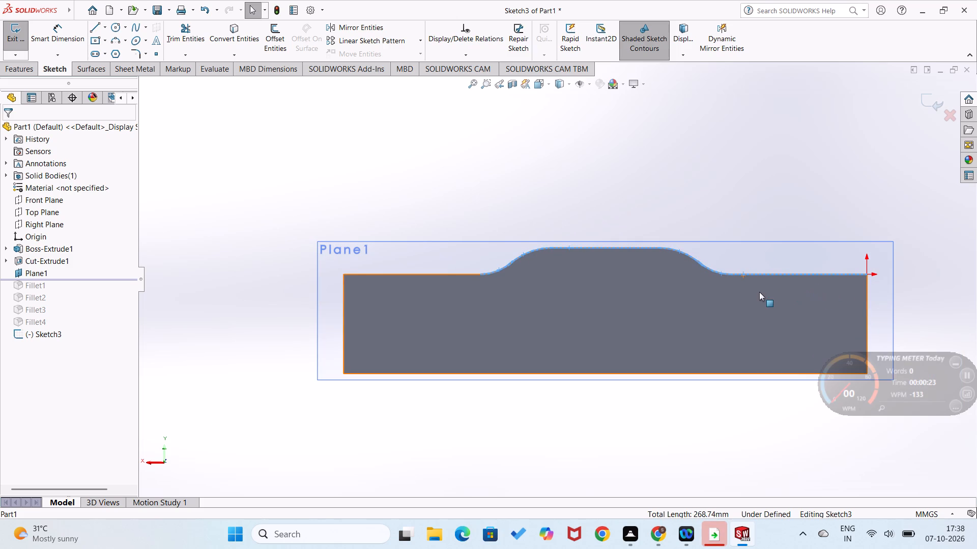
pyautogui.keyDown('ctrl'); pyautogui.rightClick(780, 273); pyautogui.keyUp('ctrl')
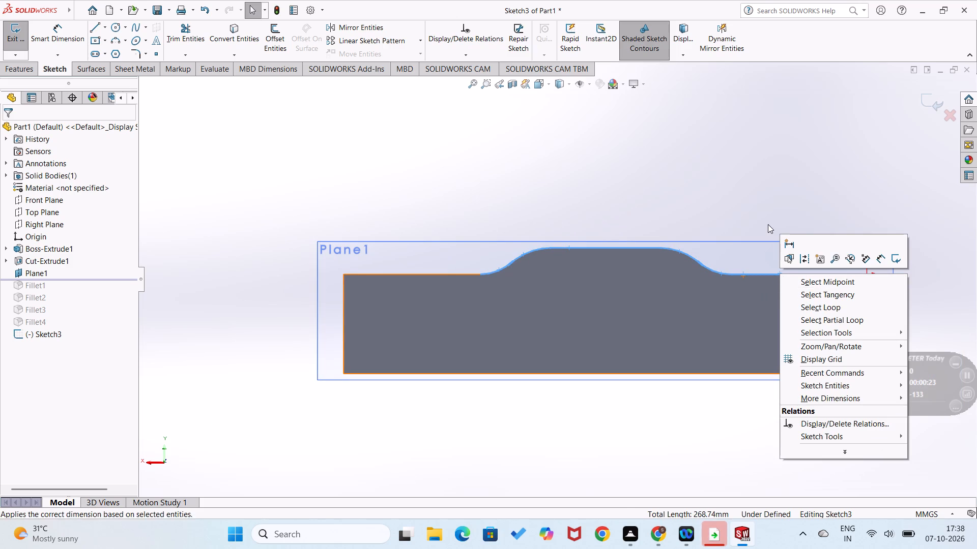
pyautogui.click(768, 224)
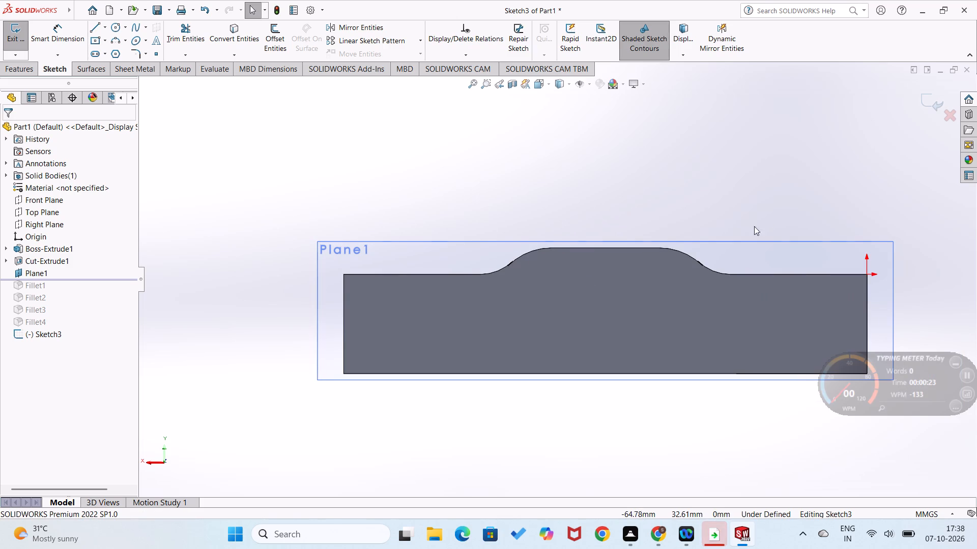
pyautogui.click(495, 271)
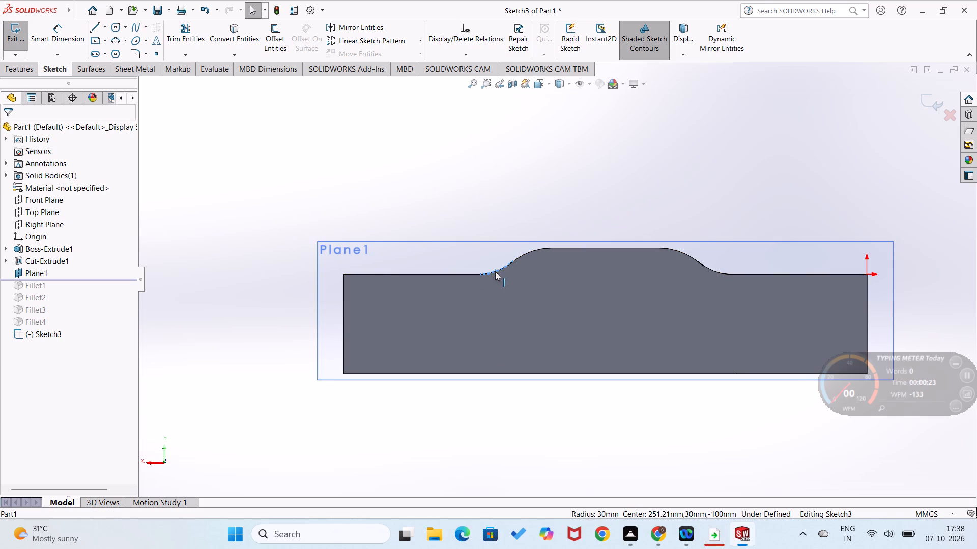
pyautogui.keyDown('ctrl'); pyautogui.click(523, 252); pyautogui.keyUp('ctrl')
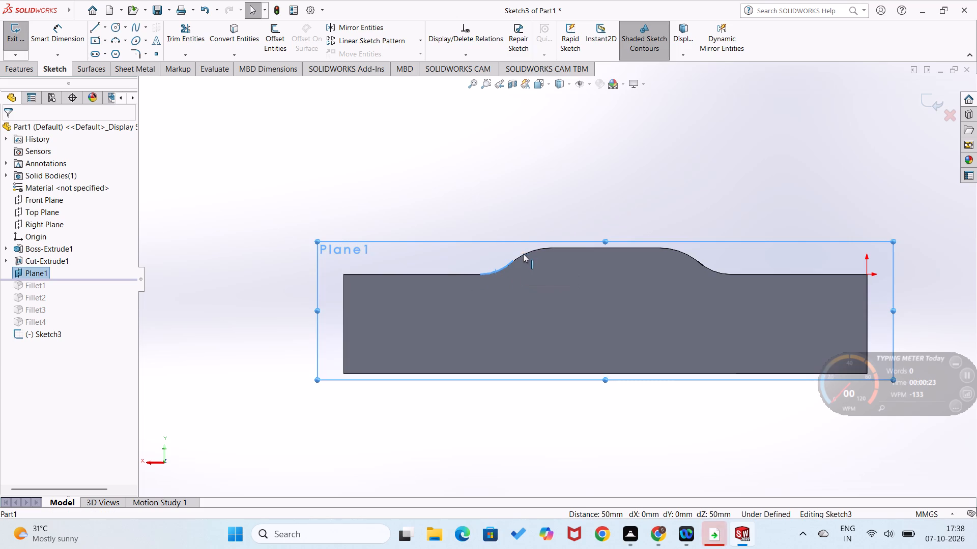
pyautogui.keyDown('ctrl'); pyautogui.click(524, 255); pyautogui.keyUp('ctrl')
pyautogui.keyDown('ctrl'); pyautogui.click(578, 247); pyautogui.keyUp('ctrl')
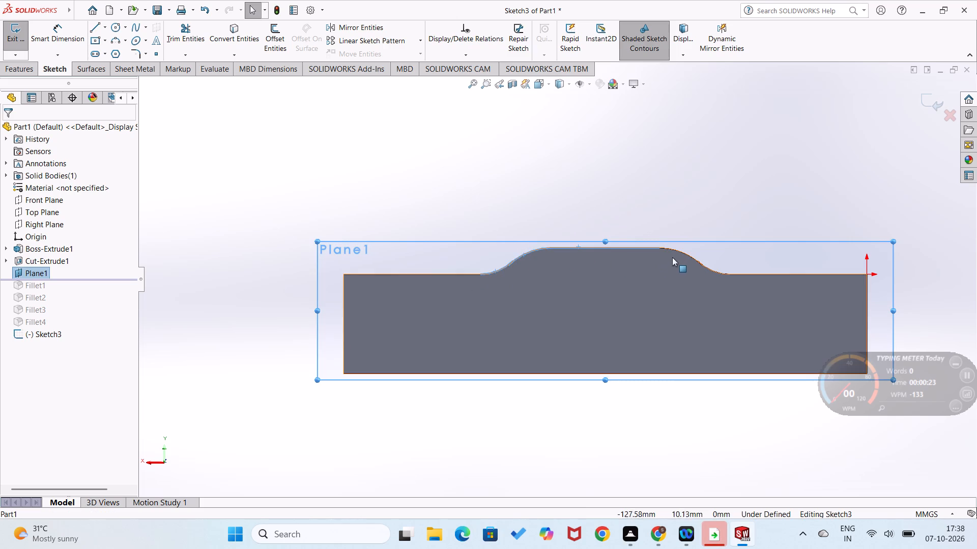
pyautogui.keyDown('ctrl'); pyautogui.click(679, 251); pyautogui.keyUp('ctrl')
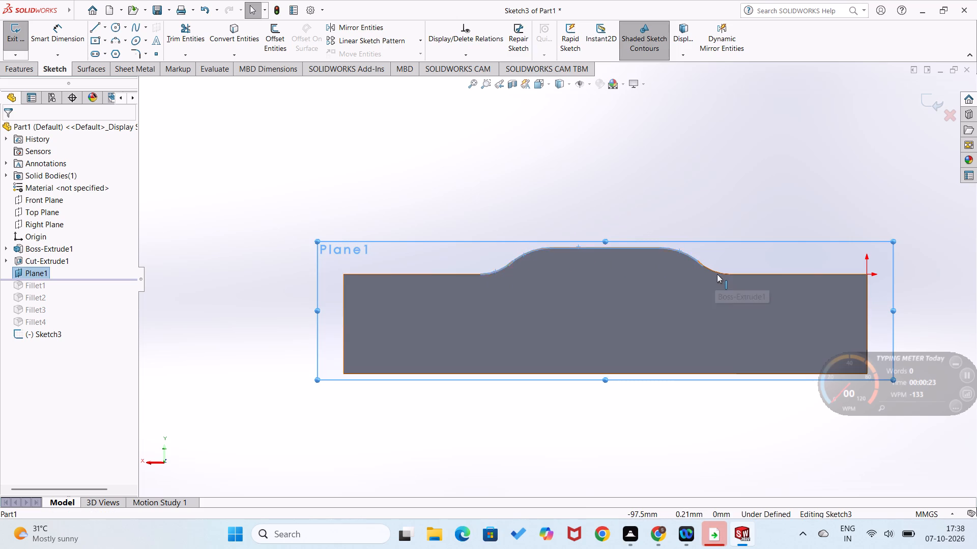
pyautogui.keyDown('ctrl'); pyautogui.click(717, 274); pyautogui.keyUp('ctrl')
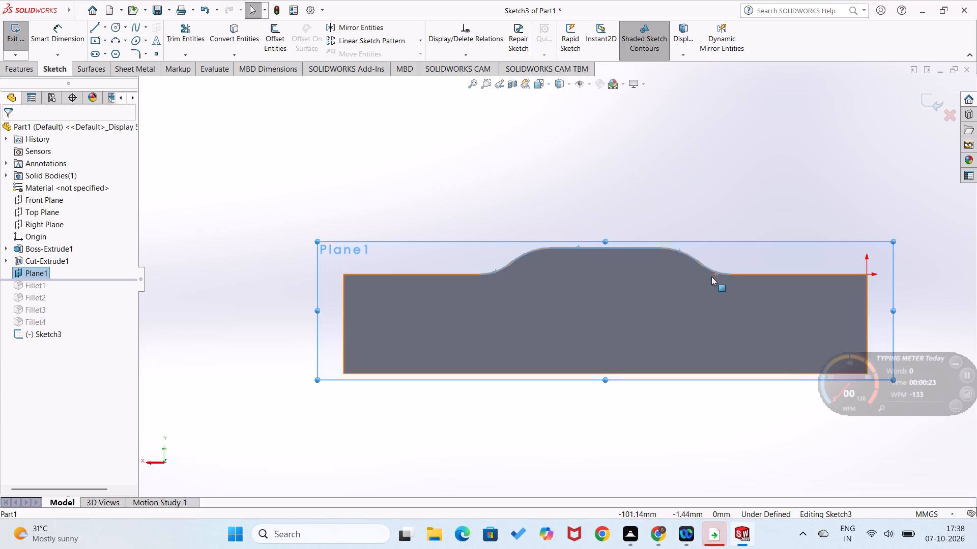
# Sketch a line about 32 mm long along the straight upper edge, outward from the raised profile's foot on the side away from the origin.
pyautogui.moveTo(691, 203); pyautogui.dragTo(628, 210, button='right')
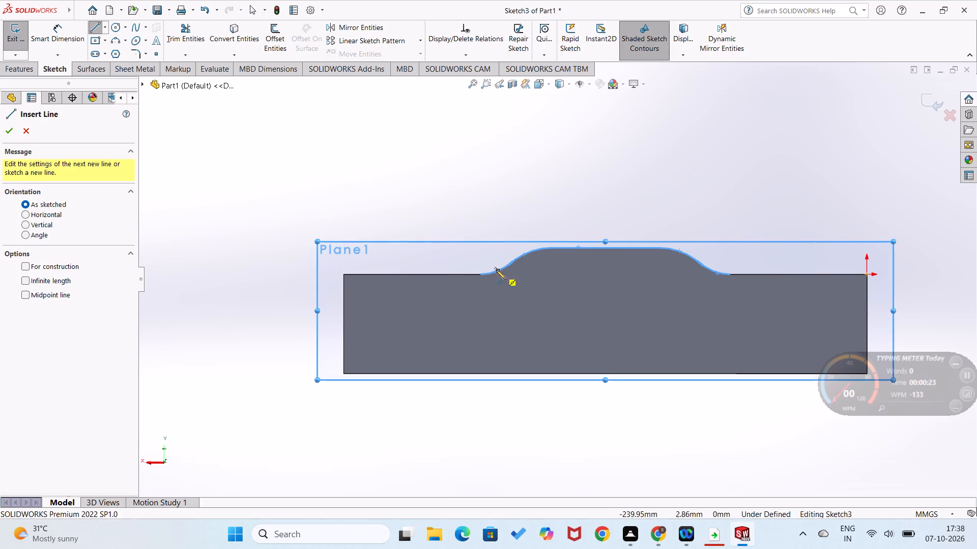
pyautogui.click(479, 273)
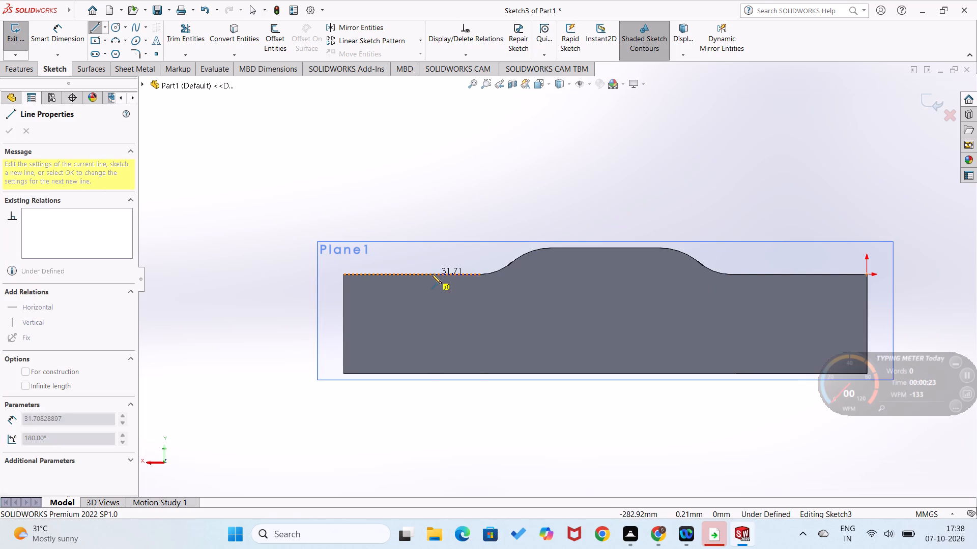
pyautogui.click(432, 274)
pyautogui.moveTo(428, 295); pyautogui.dragTo(391, 175, button='right')
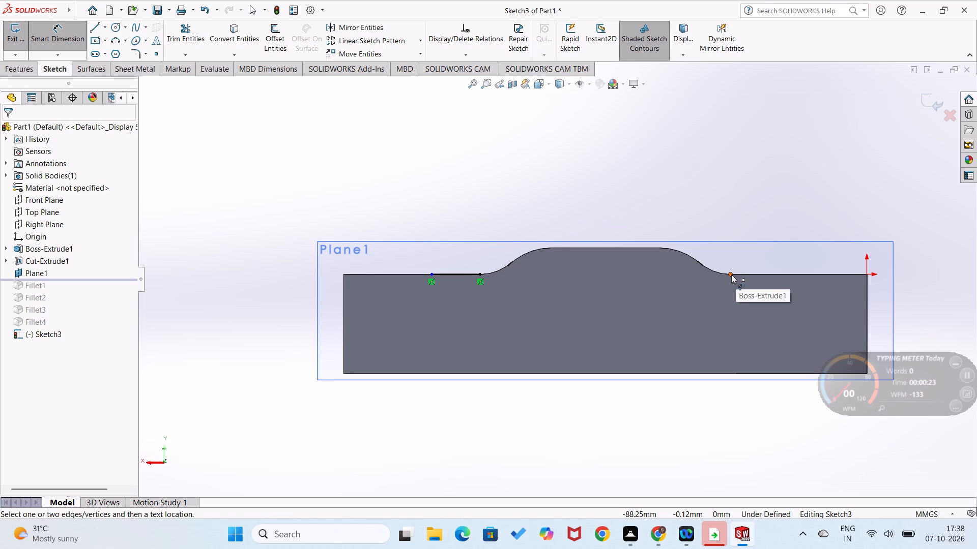
# From the line's inner end, trace the raised profile's adjacent flank with two arcs of about 30 mm radius up to its flat top.
pyautogui.moveTo(635, 181); pyautogui.dragTo(556, 214, button='right')
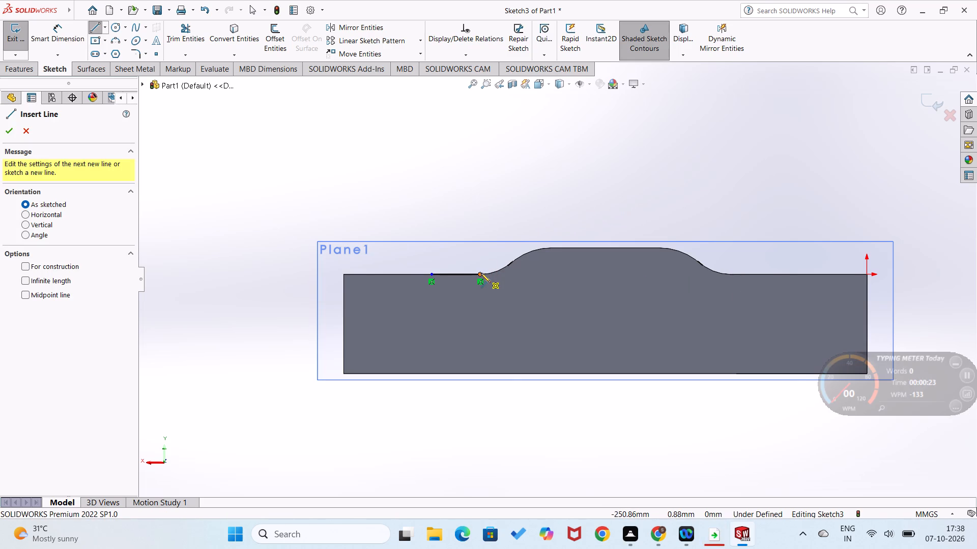
pyautogui.scroll(-1, 480, 273)
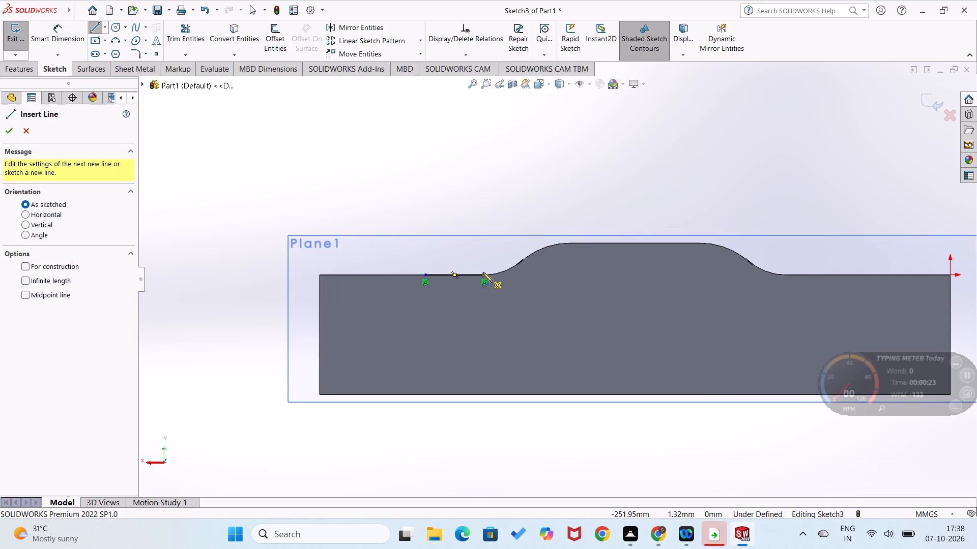
pyautogui.click(483, 272)
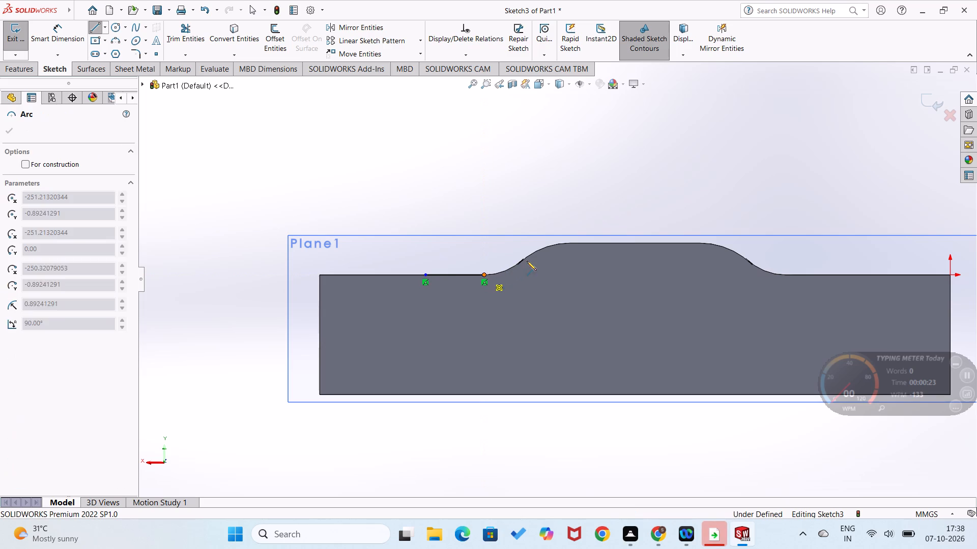
pyautogui.click(525, 257)
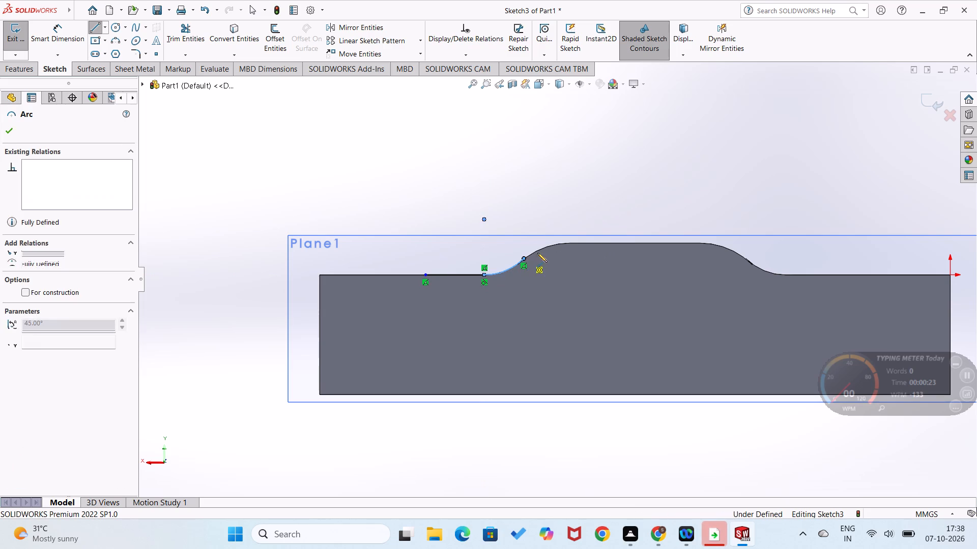
pyautogui.click(570, 244)
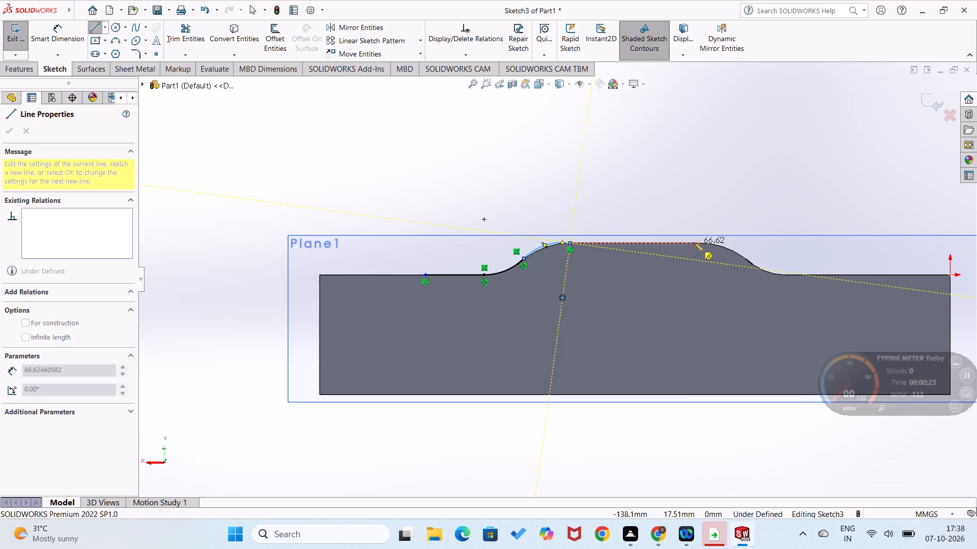
# Continue with a 70 mm line along the flat top and two arcs of about 41 mm and 45 mm radius down to the opposite foot.
pyautogui.click(698, 242)
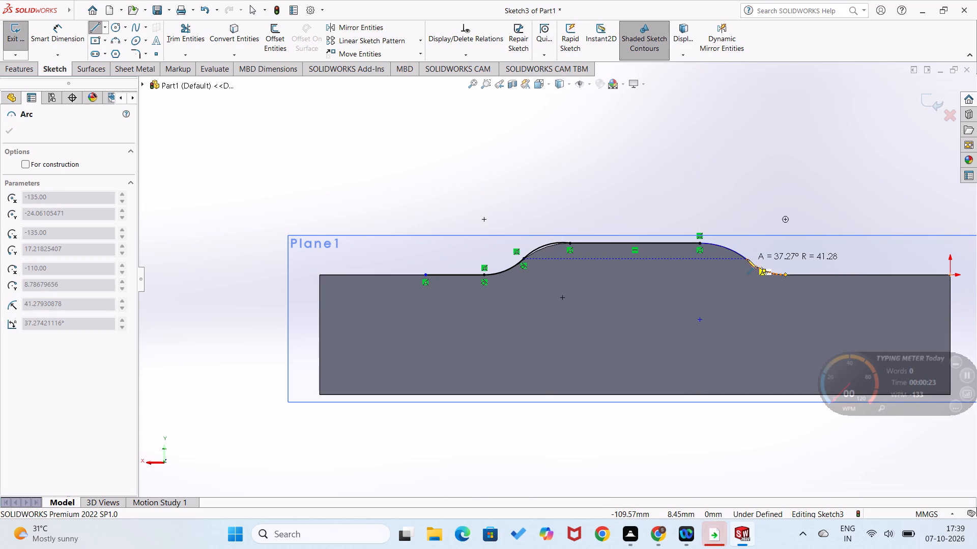
pyautogui.scroll(-3, 746, 259)
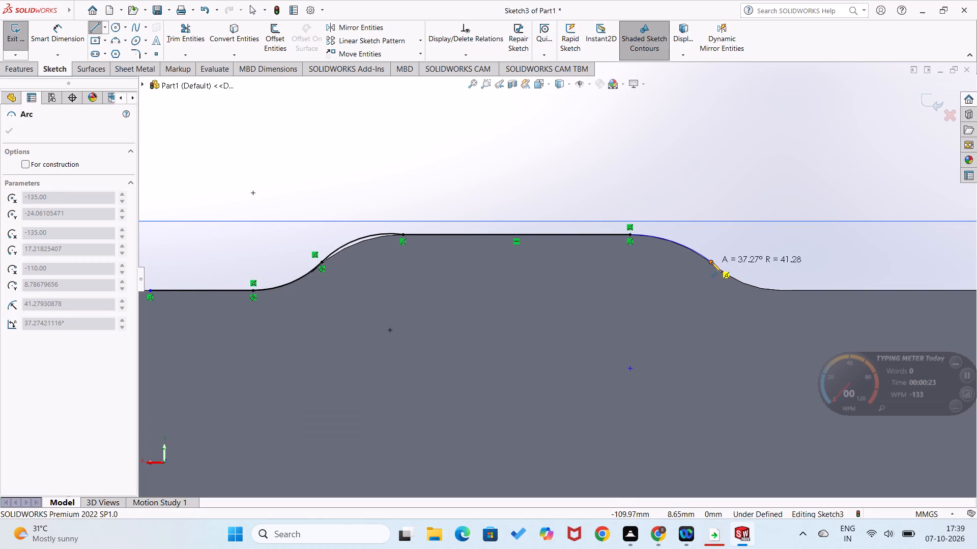
pyautogui.click(711, 262)
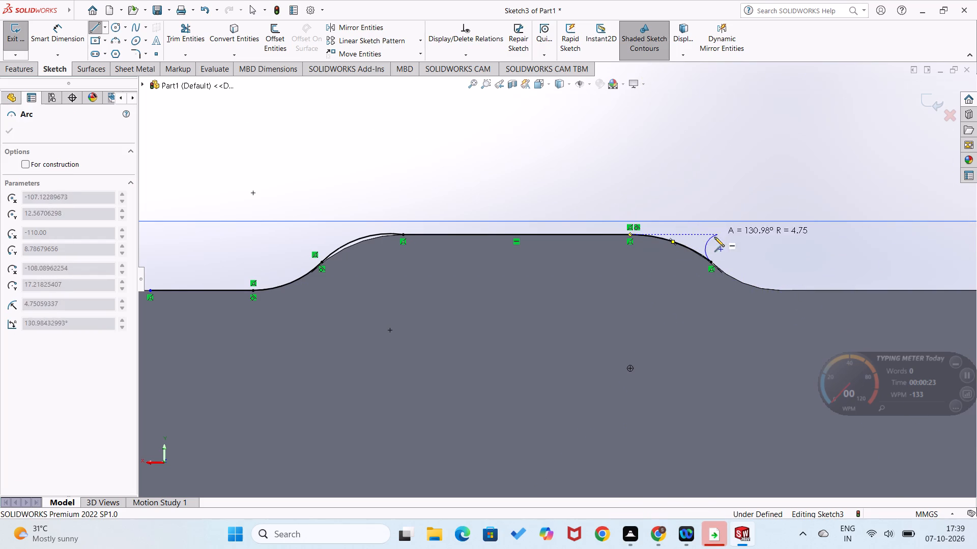
pyautogui.click(780, 289)
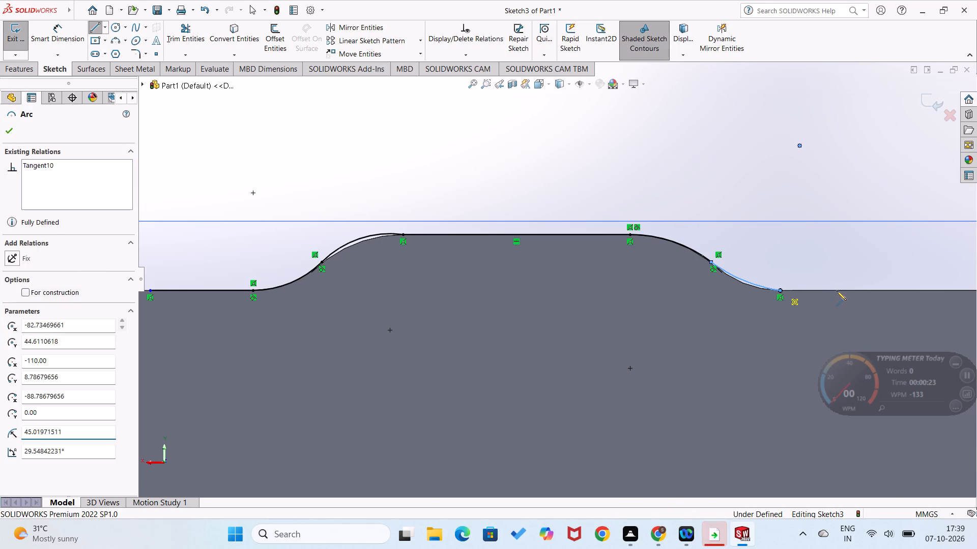
# Continue the profile with a horizontal line about 44 mm long from the opposite foot along the straight edge toward the origin.
pyautogui.scroll(1, 837, 291)
pyautogui.click(860, 288)
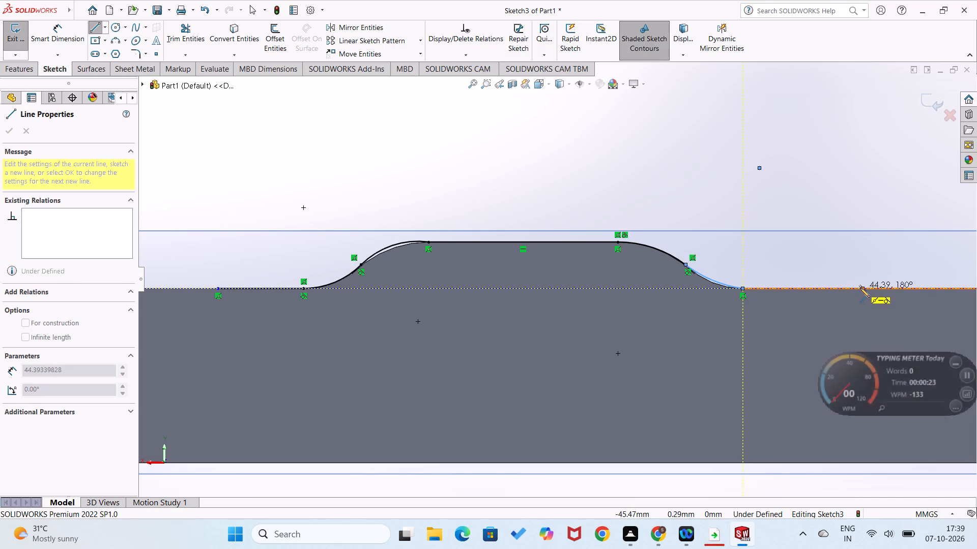
# Dimension the overall horizontal distance between the profile's two outer line ends and set it to 245 mm.
pyautogui.moveTo(863, 273); pyautogui.dragTo(852, 229, button='right')
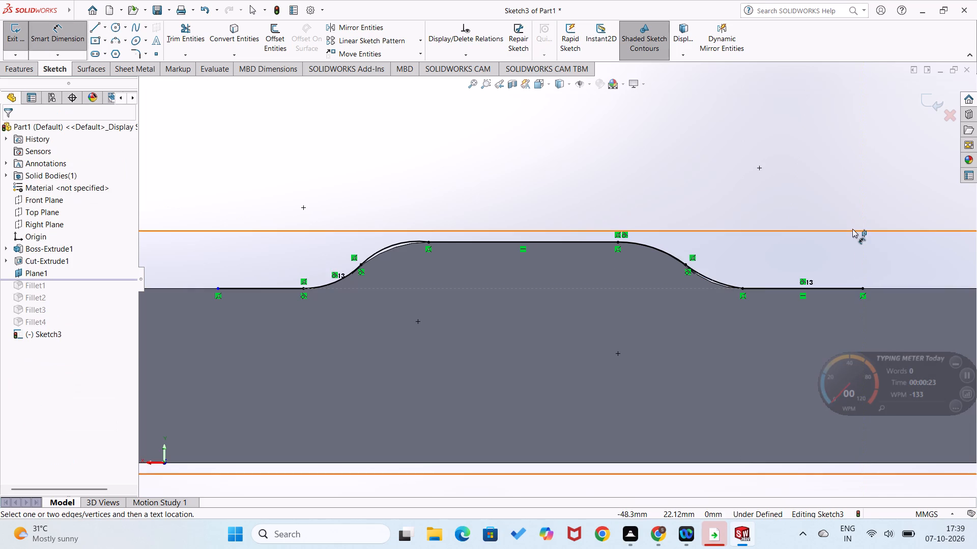
pyautogui.scroll(1, 826, 247)
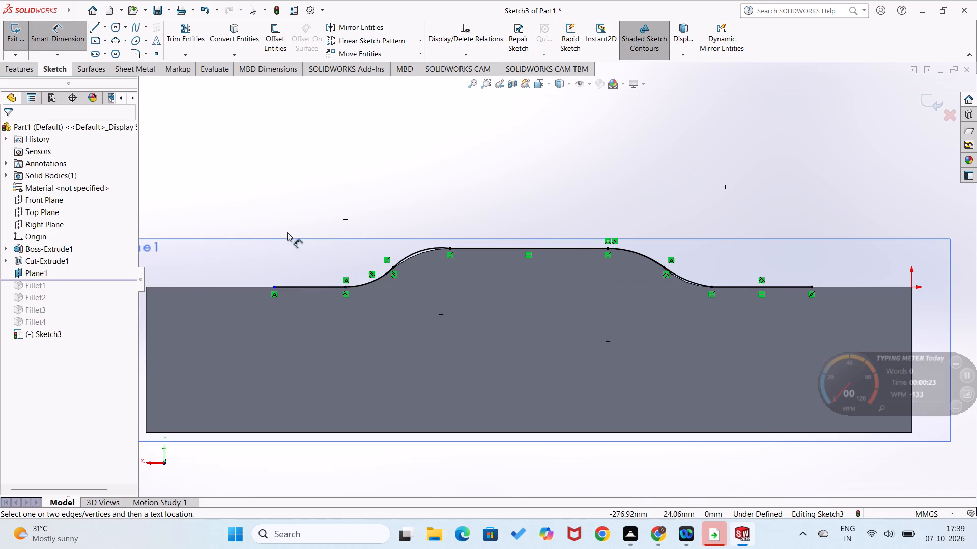
pyautogui.moveTo(287, 232); pyautogui.dragTo(301, 160, button='right')
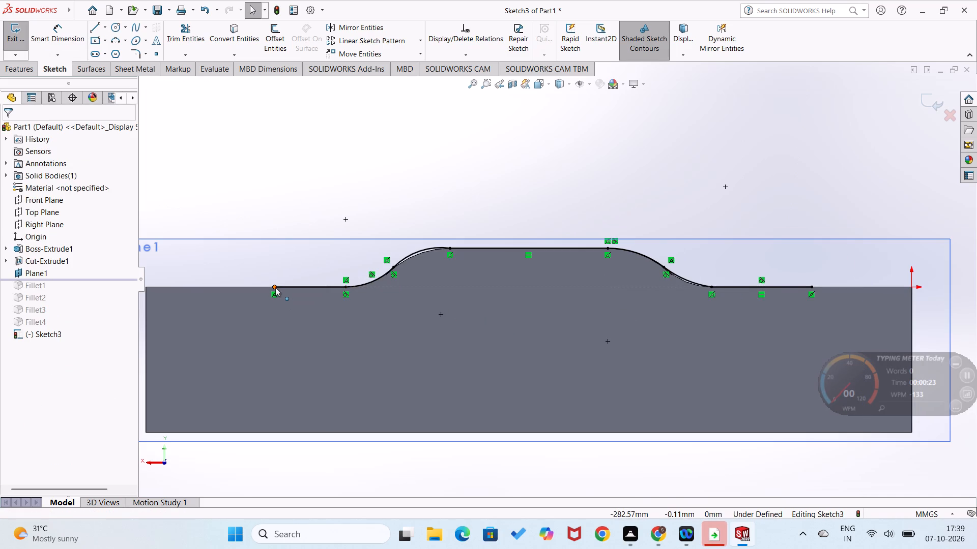
pyautogui.moveTo(279, 228); pyautogui.dragTo(294, 142, button='right')
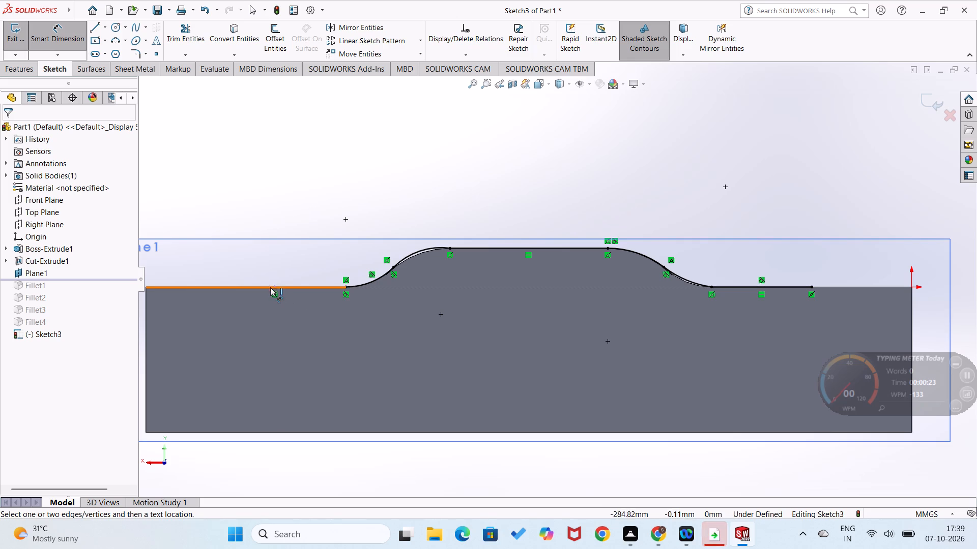
pyautogui.click(274, 285)
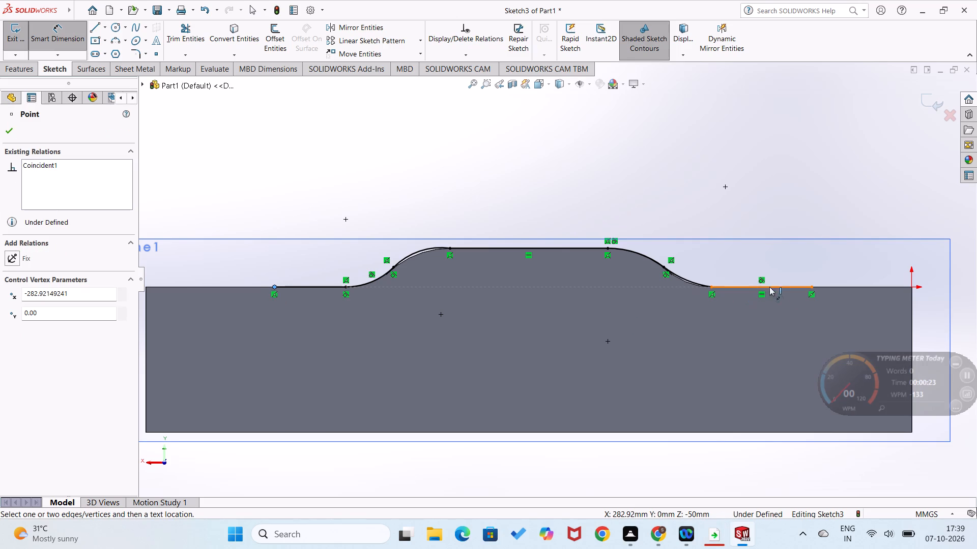
pyautogui.click(814, 288)
pyautogui.click(691, 360)
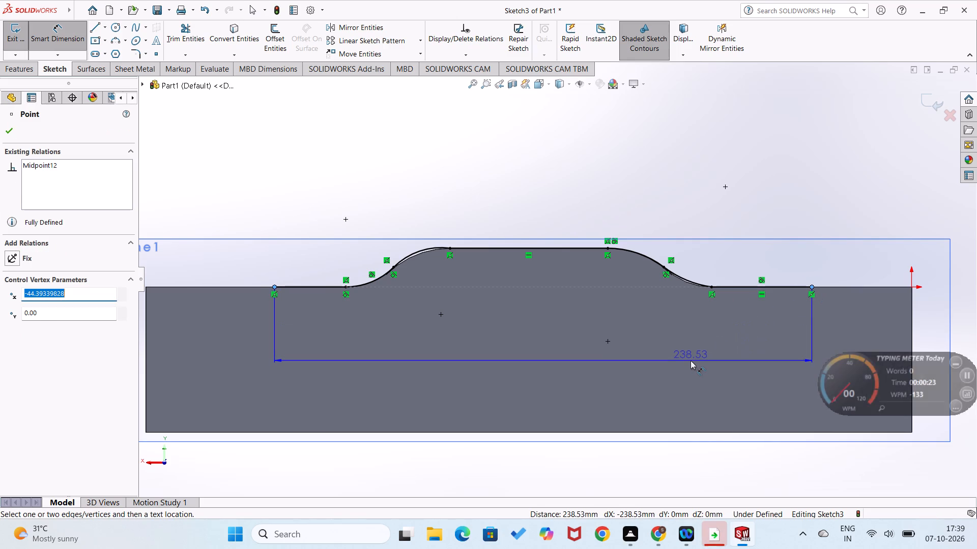
pyautogui.write('54')
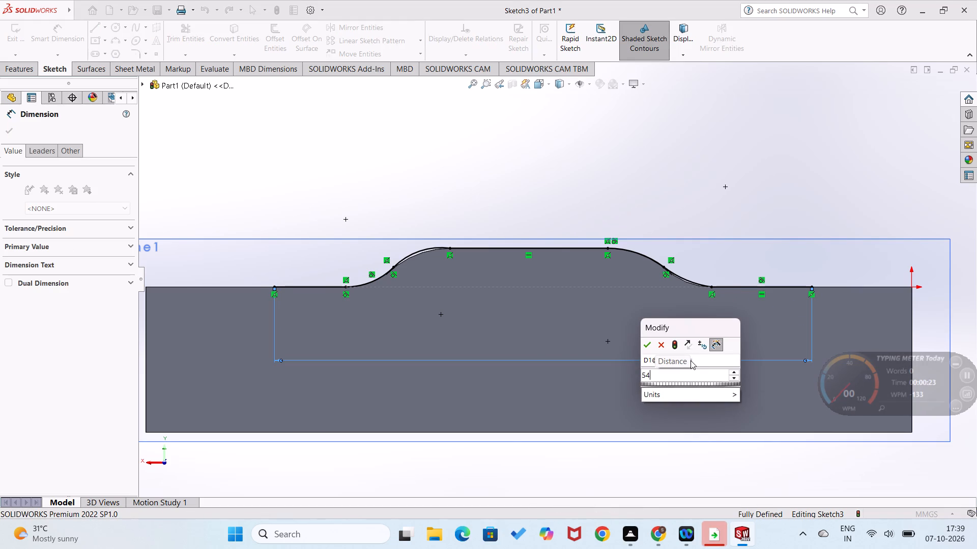
pyautogui.press('BackSpace')
pyautogui.press('BackSpace')
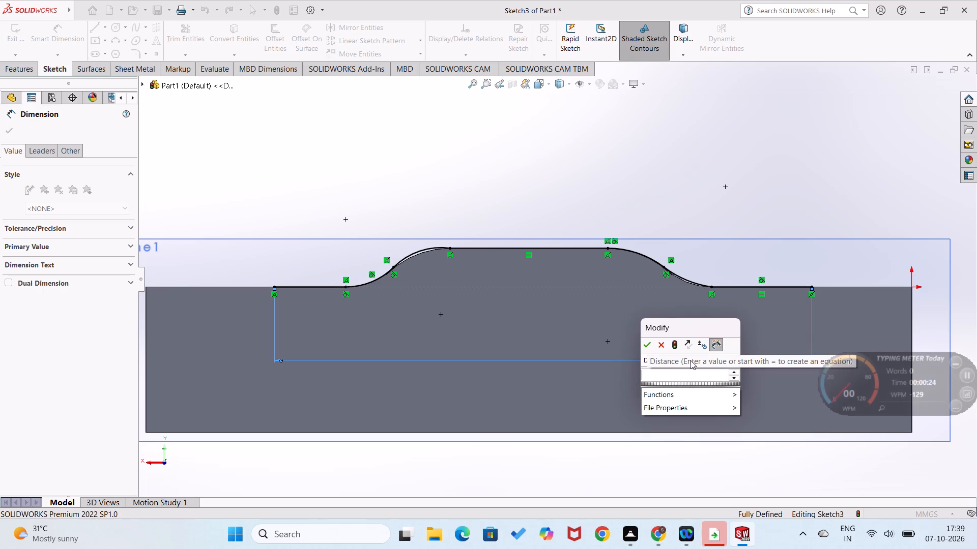
pyautogui.write('245')
pyautogui.press('Return')
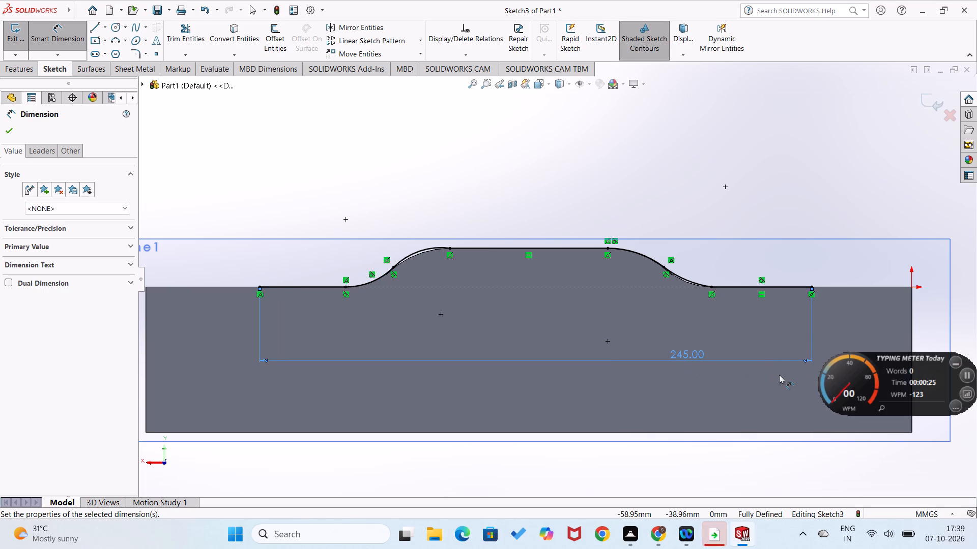
pyautogui.click(653, 190)
# Start a boss extrusion of the traced profile and close the open sketch with the model edges.
pyautogui.moveTo(653, 190); pyautogui.dragTo(653, 285, button='middle')
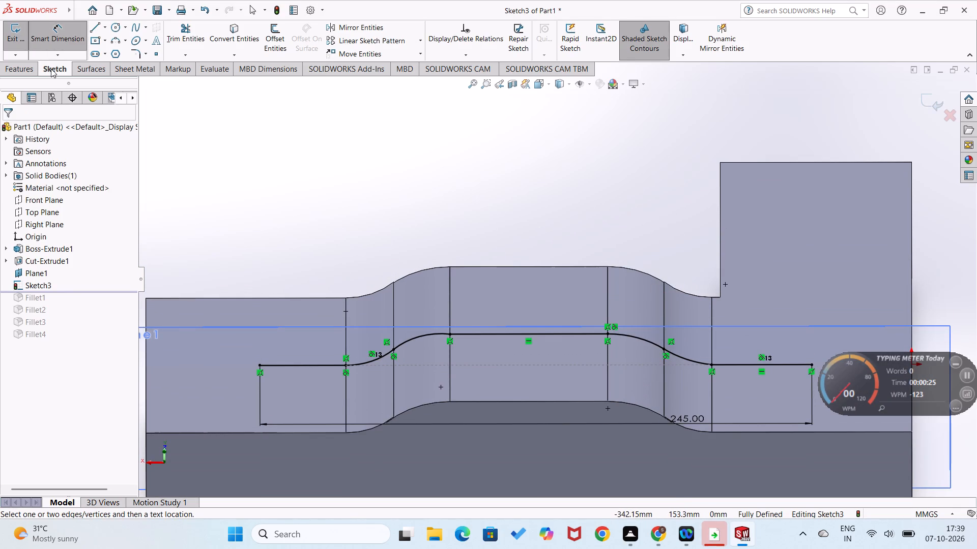
pyautogui.click(6, 69)
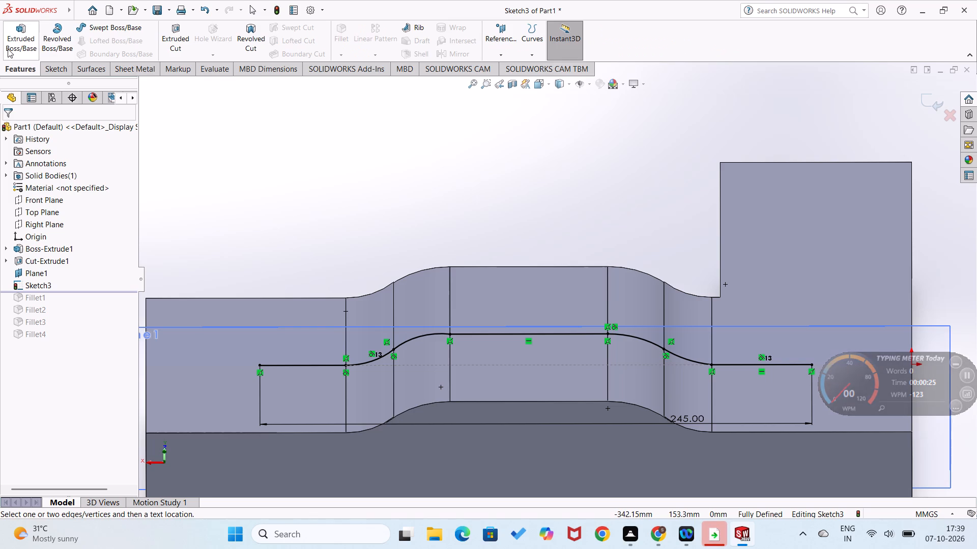
pyautogui.click(8, 49)
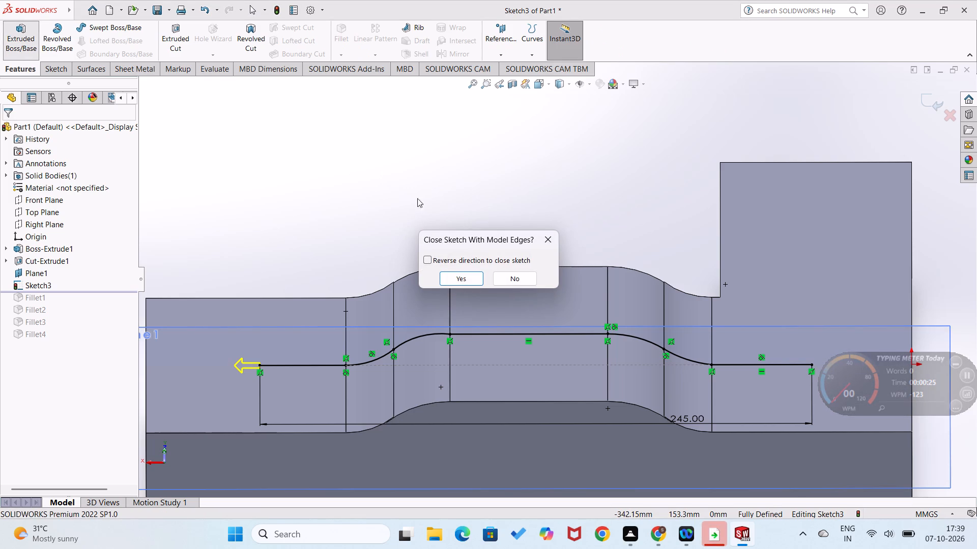
pyautogui.click(468, 280)
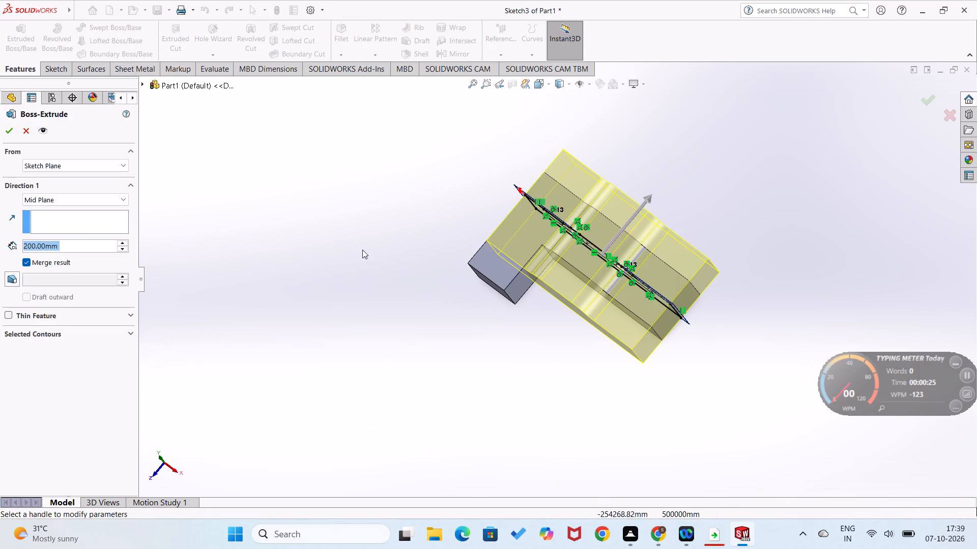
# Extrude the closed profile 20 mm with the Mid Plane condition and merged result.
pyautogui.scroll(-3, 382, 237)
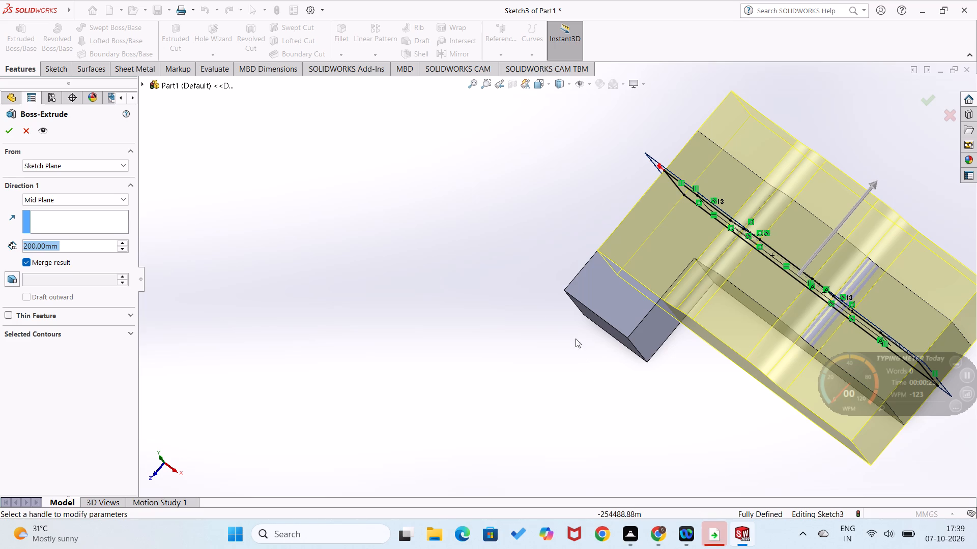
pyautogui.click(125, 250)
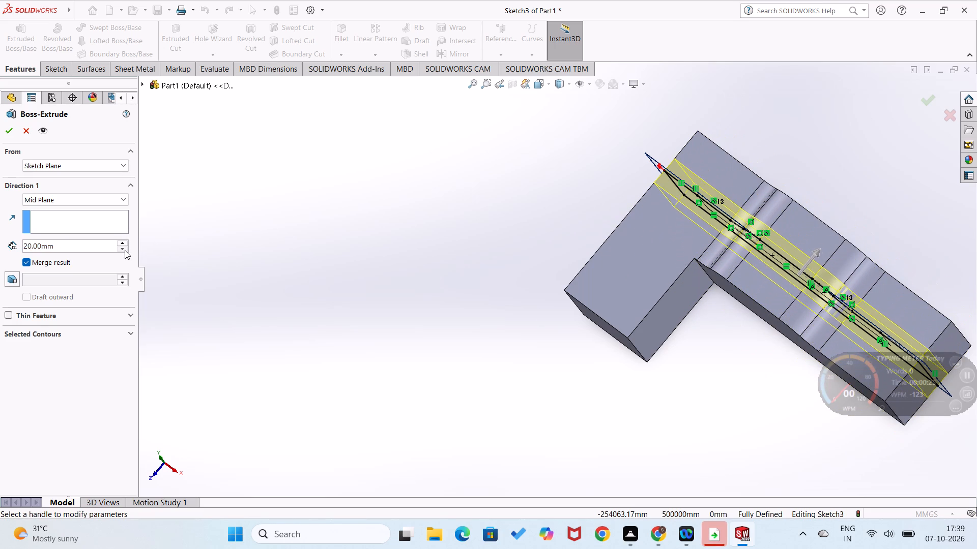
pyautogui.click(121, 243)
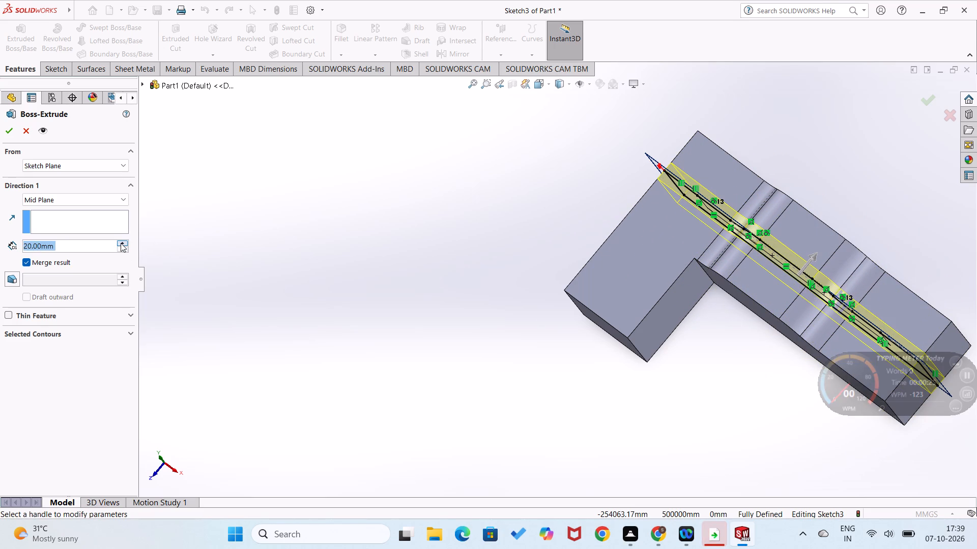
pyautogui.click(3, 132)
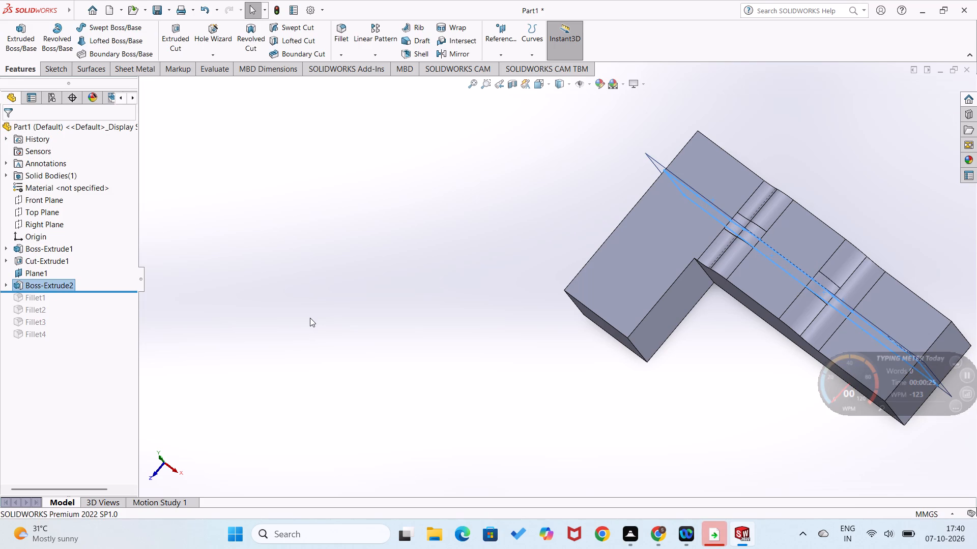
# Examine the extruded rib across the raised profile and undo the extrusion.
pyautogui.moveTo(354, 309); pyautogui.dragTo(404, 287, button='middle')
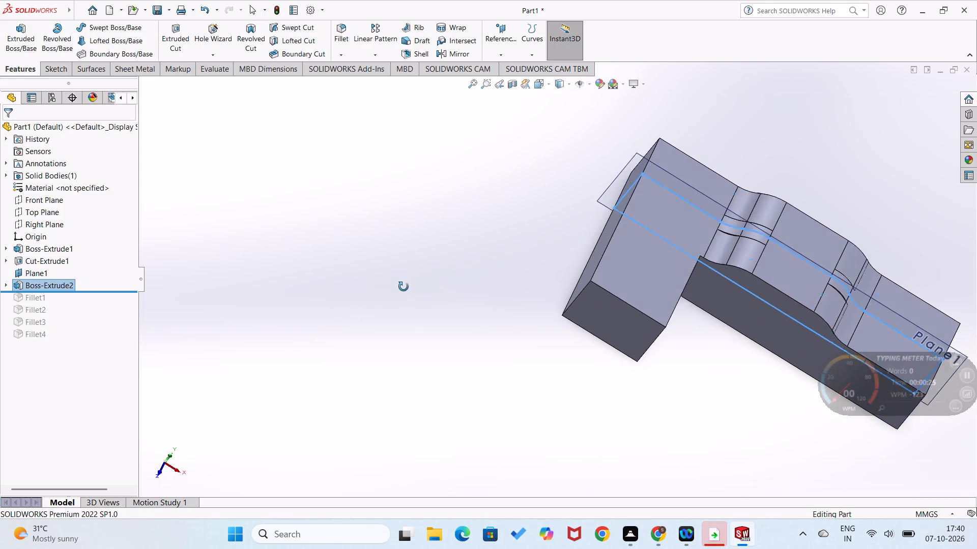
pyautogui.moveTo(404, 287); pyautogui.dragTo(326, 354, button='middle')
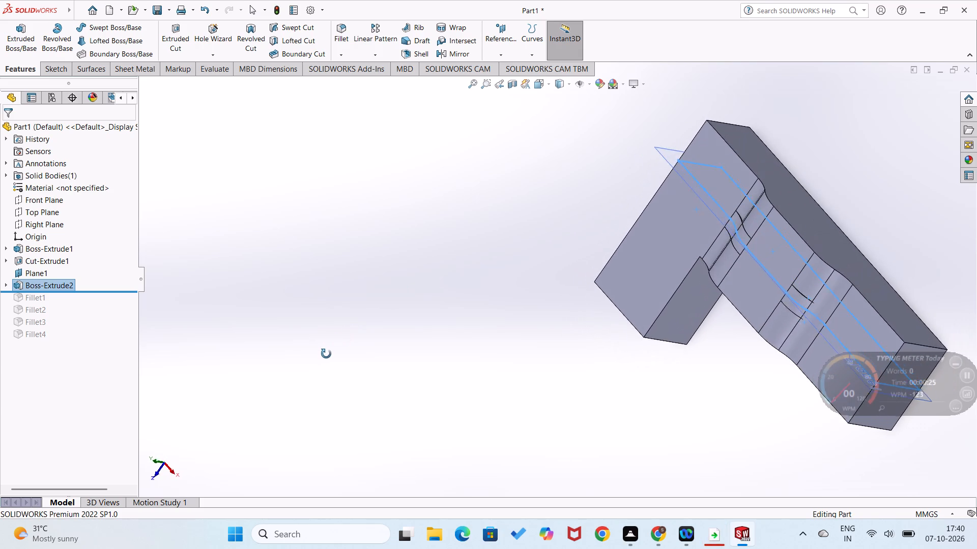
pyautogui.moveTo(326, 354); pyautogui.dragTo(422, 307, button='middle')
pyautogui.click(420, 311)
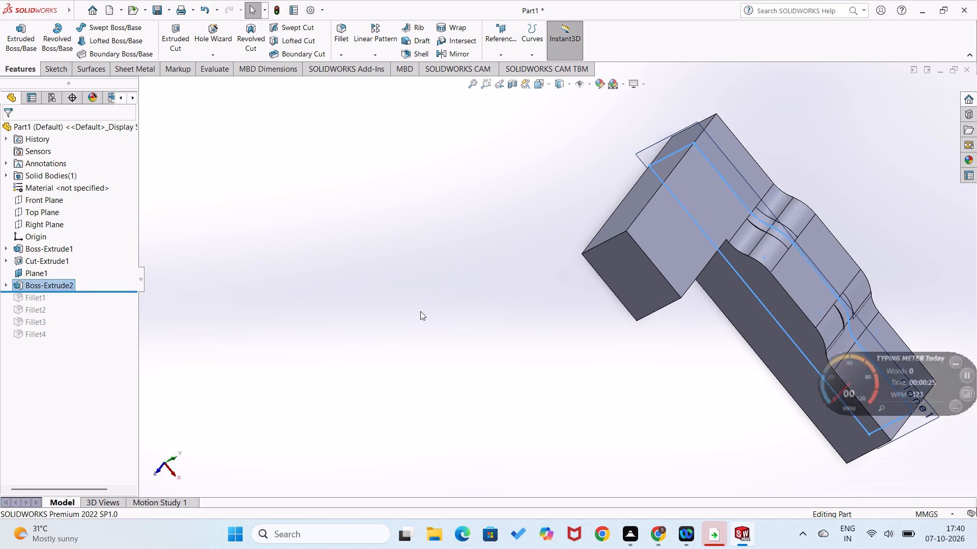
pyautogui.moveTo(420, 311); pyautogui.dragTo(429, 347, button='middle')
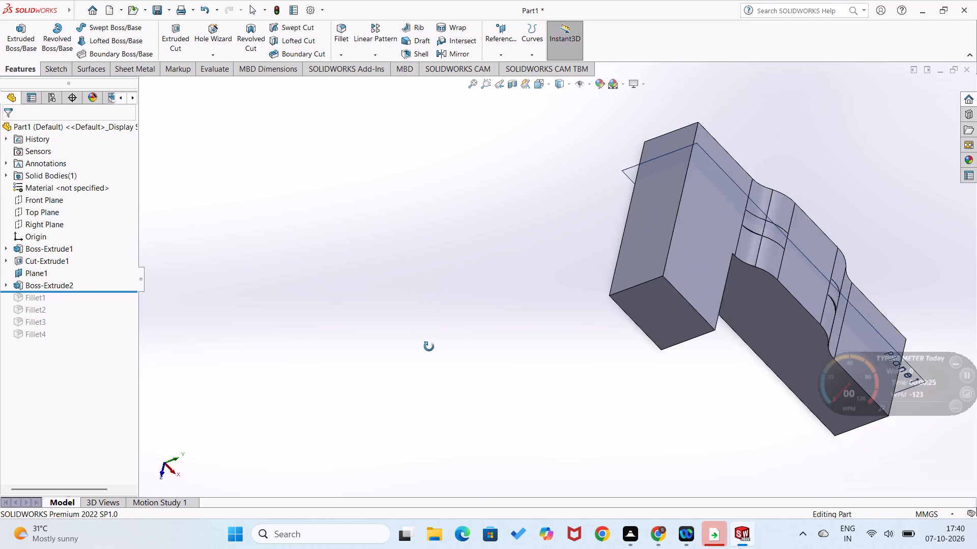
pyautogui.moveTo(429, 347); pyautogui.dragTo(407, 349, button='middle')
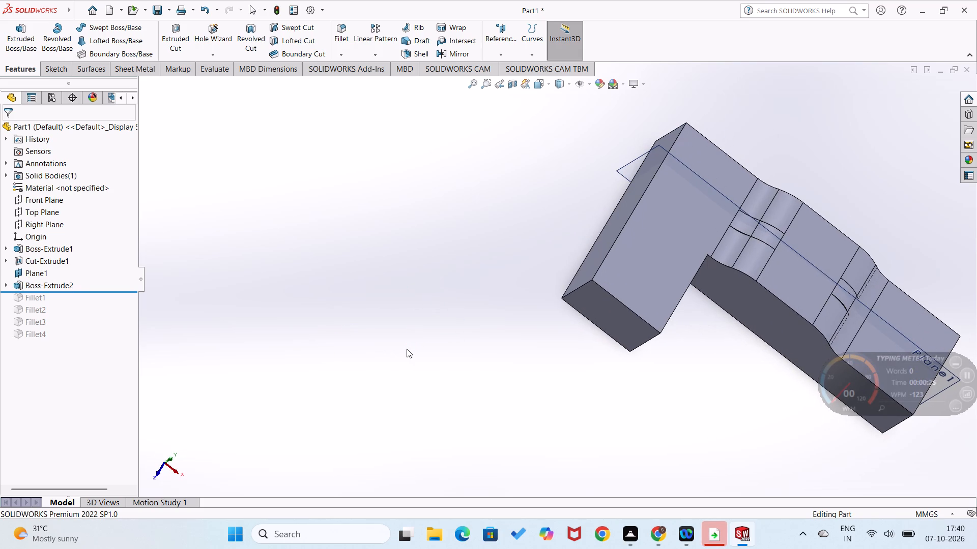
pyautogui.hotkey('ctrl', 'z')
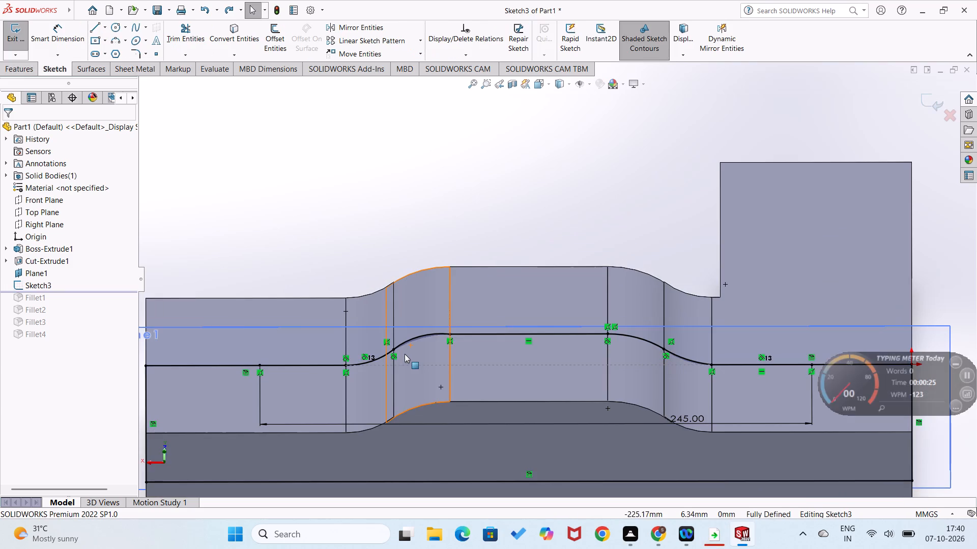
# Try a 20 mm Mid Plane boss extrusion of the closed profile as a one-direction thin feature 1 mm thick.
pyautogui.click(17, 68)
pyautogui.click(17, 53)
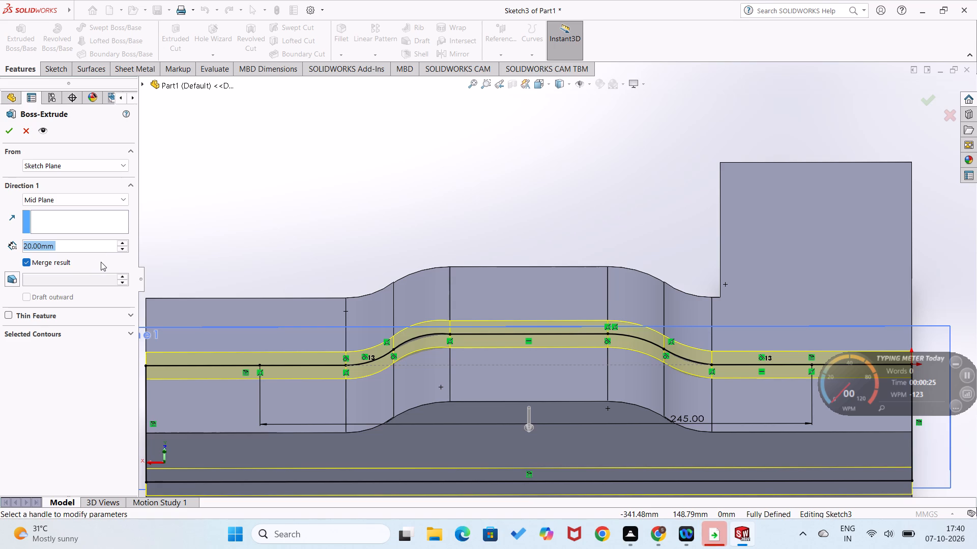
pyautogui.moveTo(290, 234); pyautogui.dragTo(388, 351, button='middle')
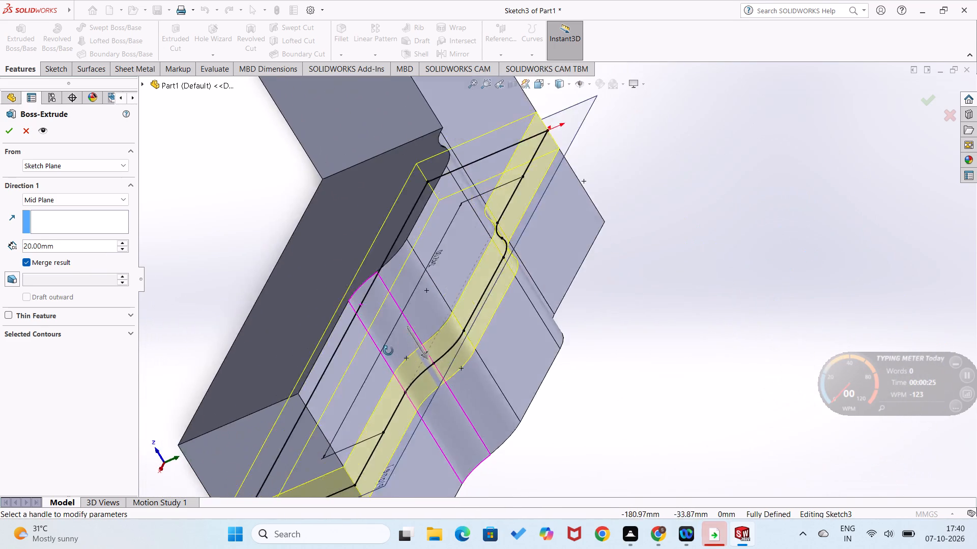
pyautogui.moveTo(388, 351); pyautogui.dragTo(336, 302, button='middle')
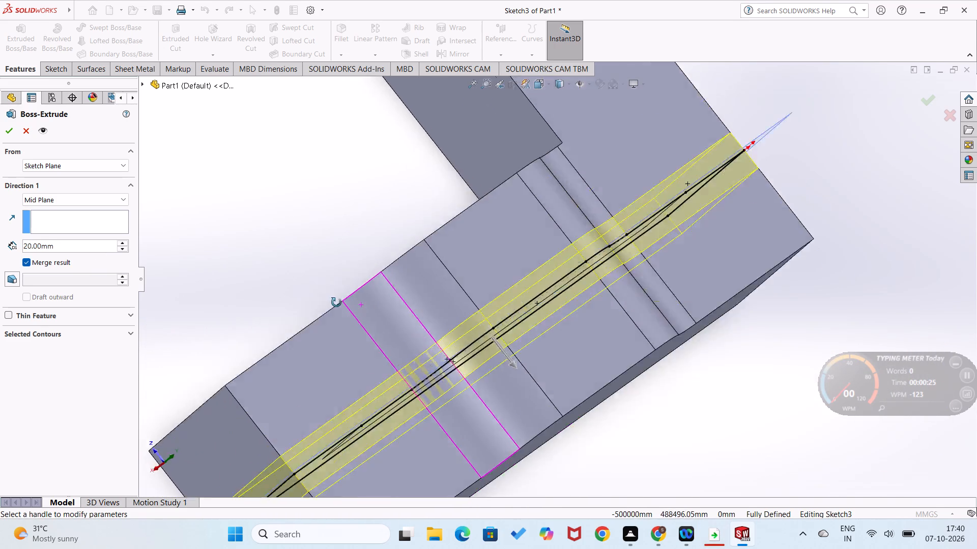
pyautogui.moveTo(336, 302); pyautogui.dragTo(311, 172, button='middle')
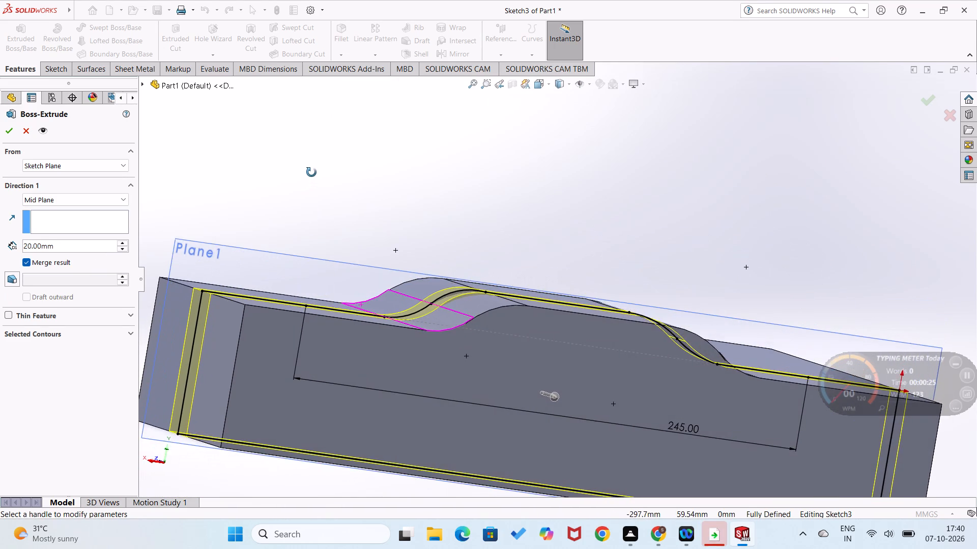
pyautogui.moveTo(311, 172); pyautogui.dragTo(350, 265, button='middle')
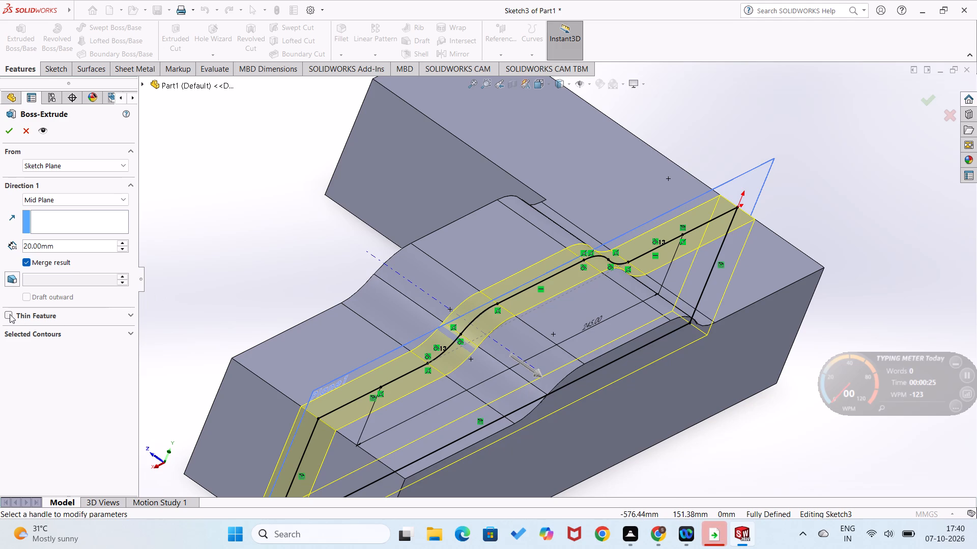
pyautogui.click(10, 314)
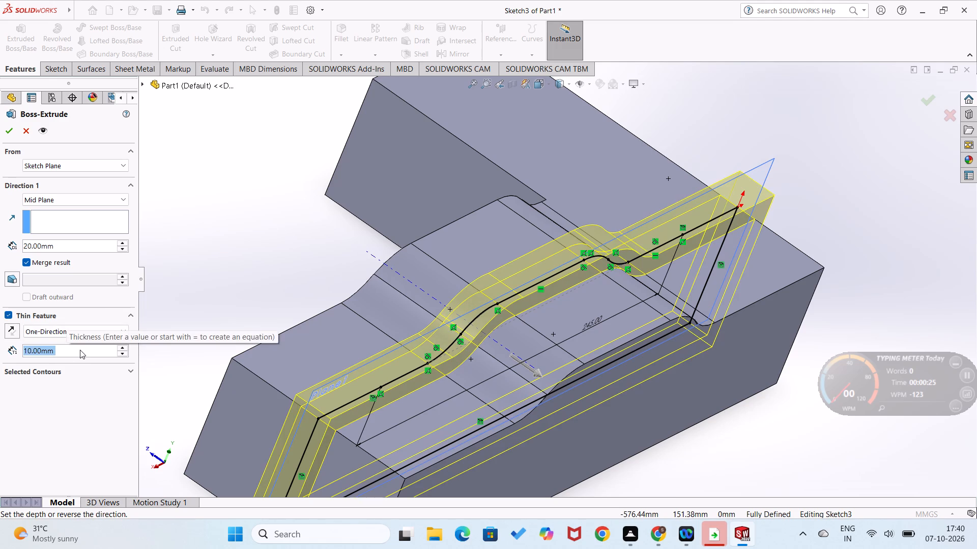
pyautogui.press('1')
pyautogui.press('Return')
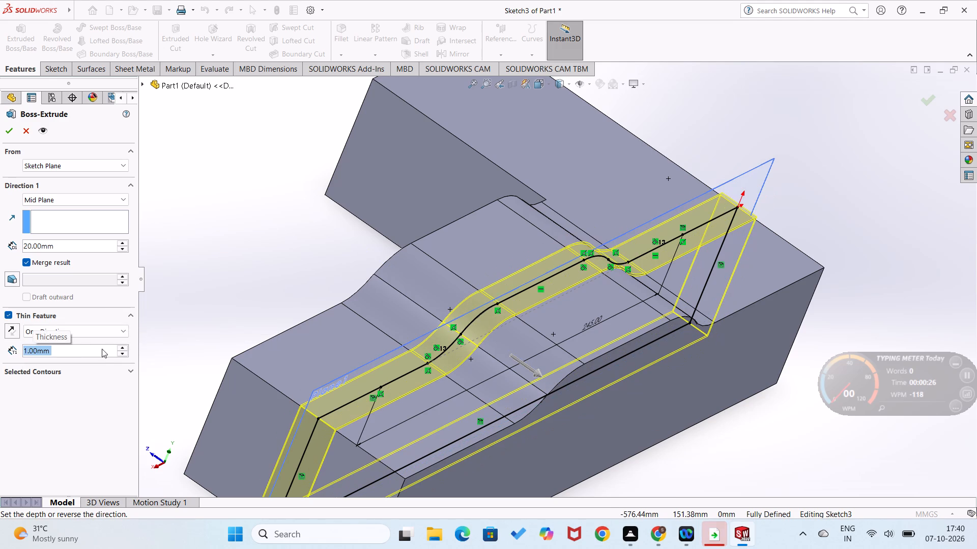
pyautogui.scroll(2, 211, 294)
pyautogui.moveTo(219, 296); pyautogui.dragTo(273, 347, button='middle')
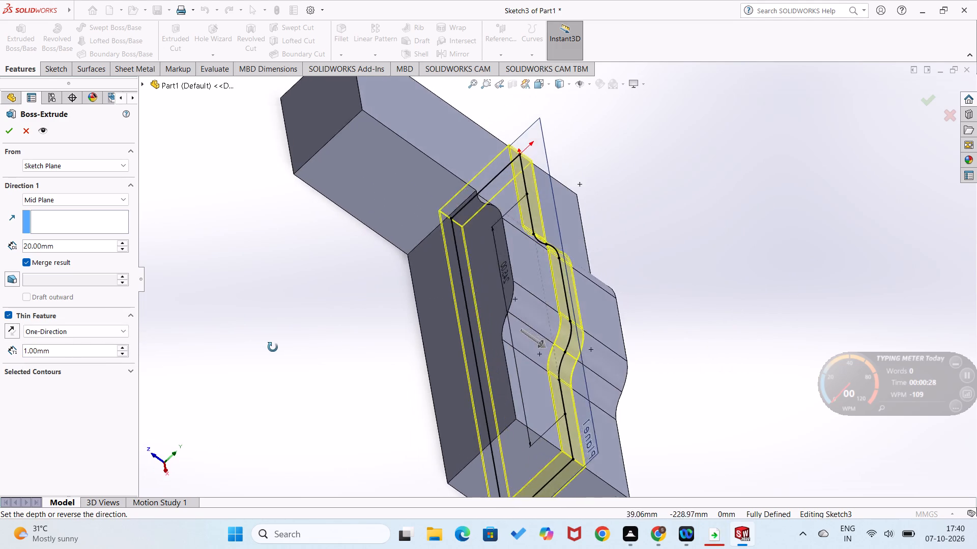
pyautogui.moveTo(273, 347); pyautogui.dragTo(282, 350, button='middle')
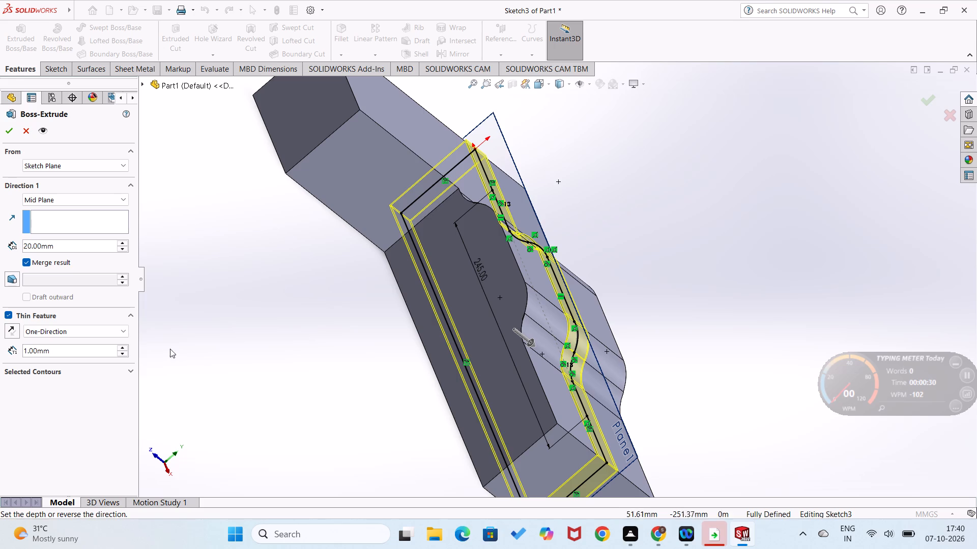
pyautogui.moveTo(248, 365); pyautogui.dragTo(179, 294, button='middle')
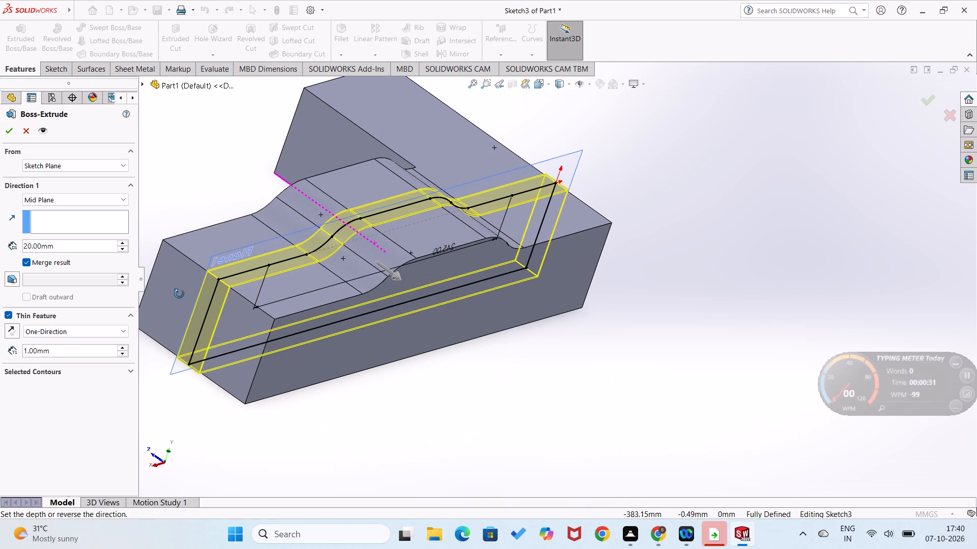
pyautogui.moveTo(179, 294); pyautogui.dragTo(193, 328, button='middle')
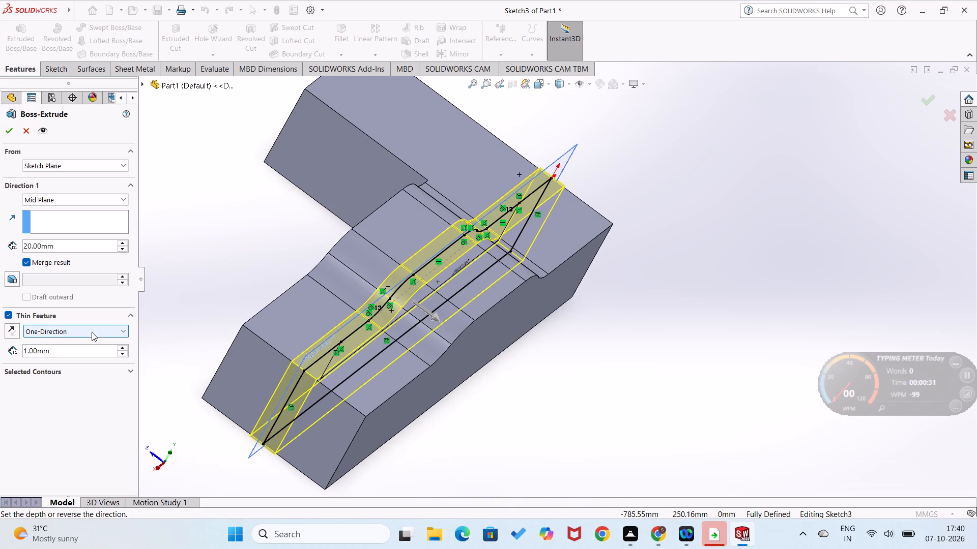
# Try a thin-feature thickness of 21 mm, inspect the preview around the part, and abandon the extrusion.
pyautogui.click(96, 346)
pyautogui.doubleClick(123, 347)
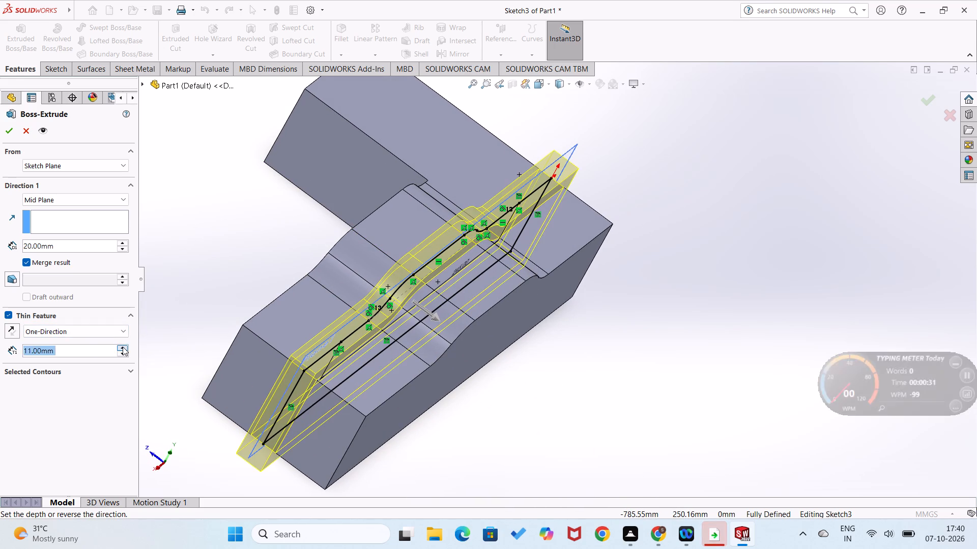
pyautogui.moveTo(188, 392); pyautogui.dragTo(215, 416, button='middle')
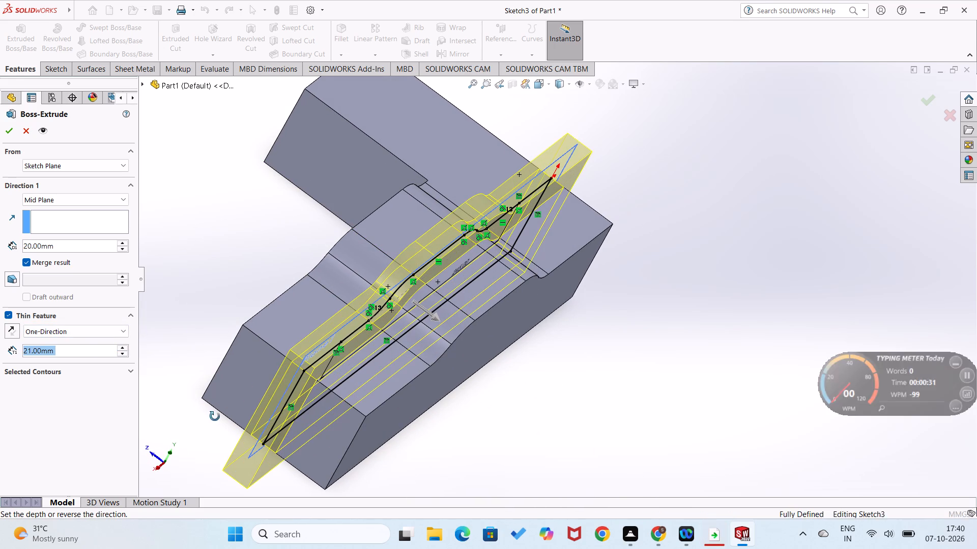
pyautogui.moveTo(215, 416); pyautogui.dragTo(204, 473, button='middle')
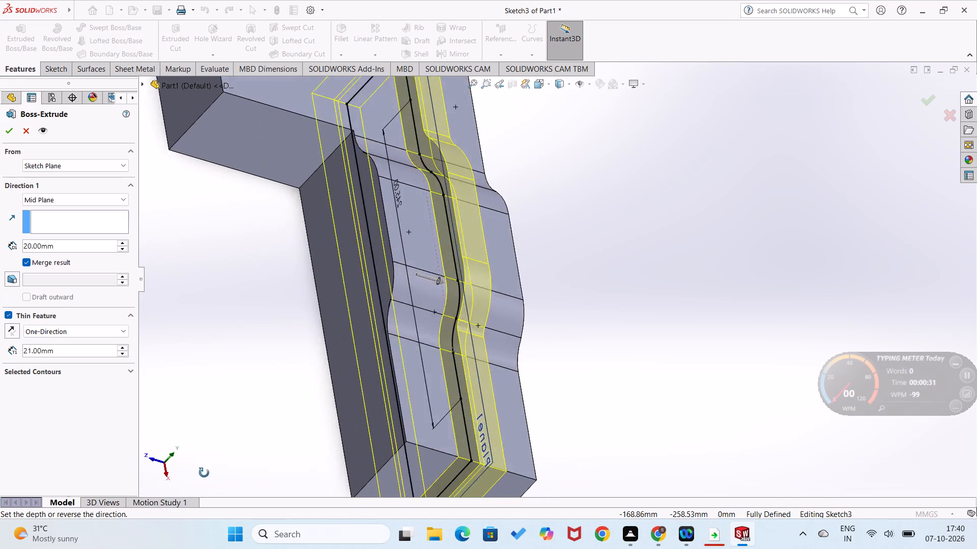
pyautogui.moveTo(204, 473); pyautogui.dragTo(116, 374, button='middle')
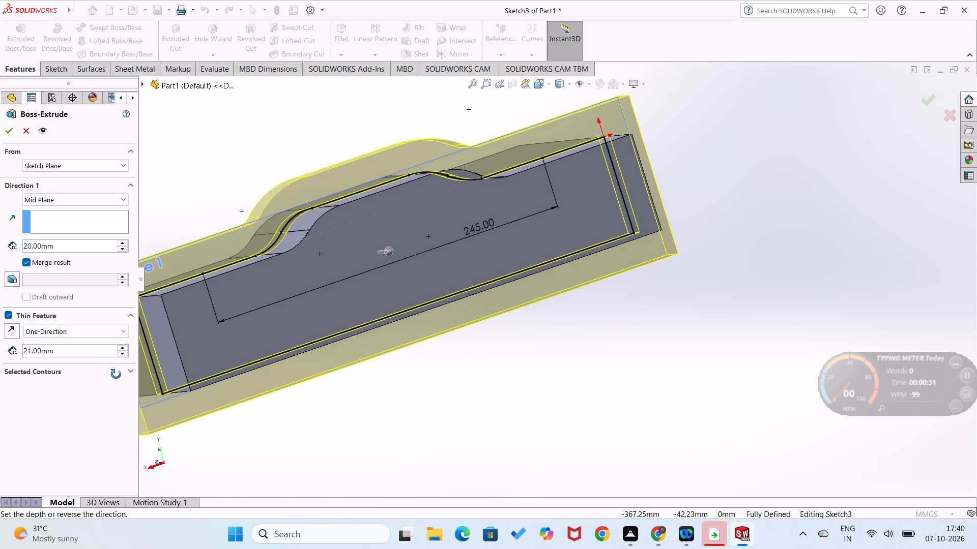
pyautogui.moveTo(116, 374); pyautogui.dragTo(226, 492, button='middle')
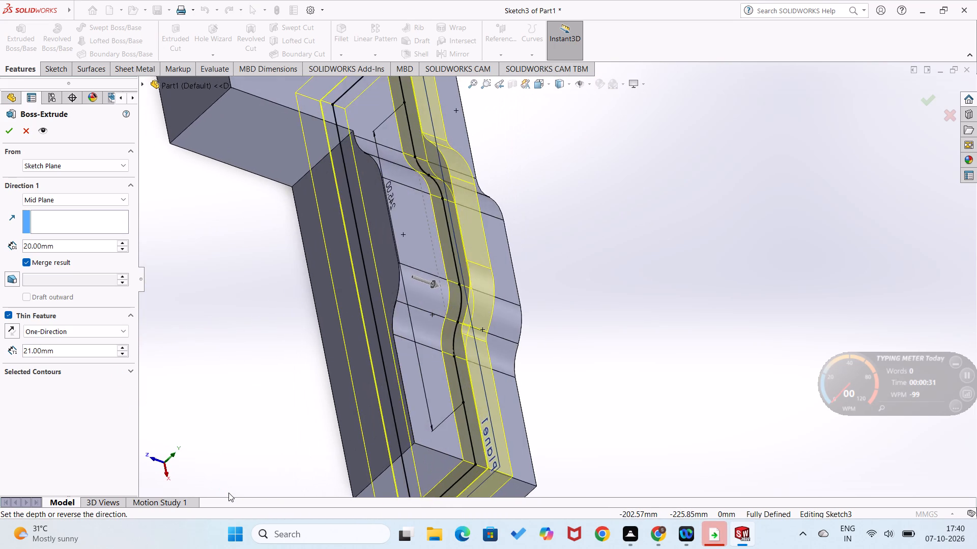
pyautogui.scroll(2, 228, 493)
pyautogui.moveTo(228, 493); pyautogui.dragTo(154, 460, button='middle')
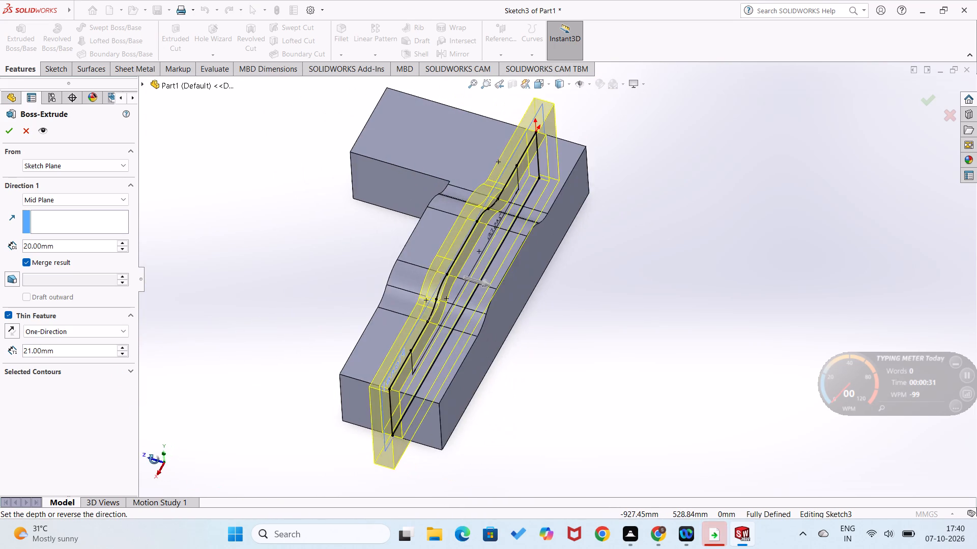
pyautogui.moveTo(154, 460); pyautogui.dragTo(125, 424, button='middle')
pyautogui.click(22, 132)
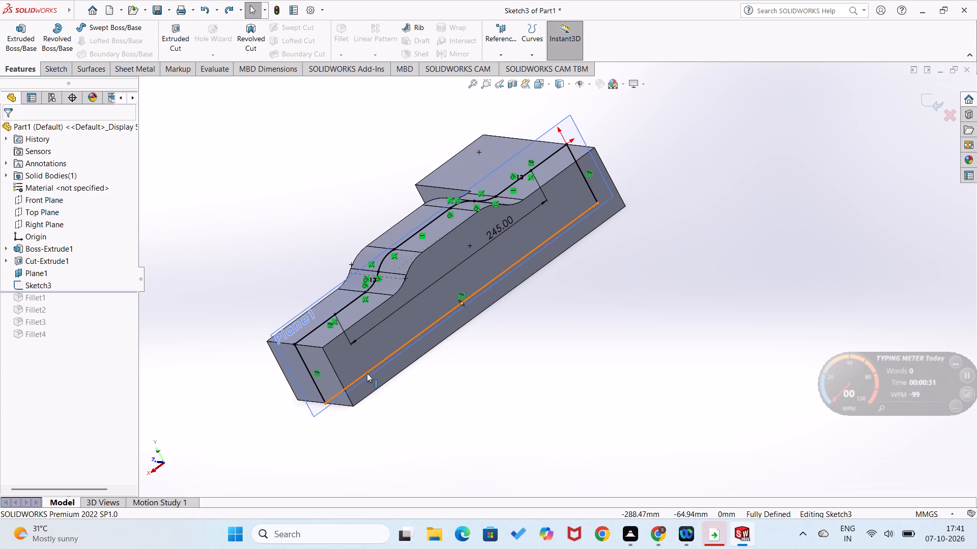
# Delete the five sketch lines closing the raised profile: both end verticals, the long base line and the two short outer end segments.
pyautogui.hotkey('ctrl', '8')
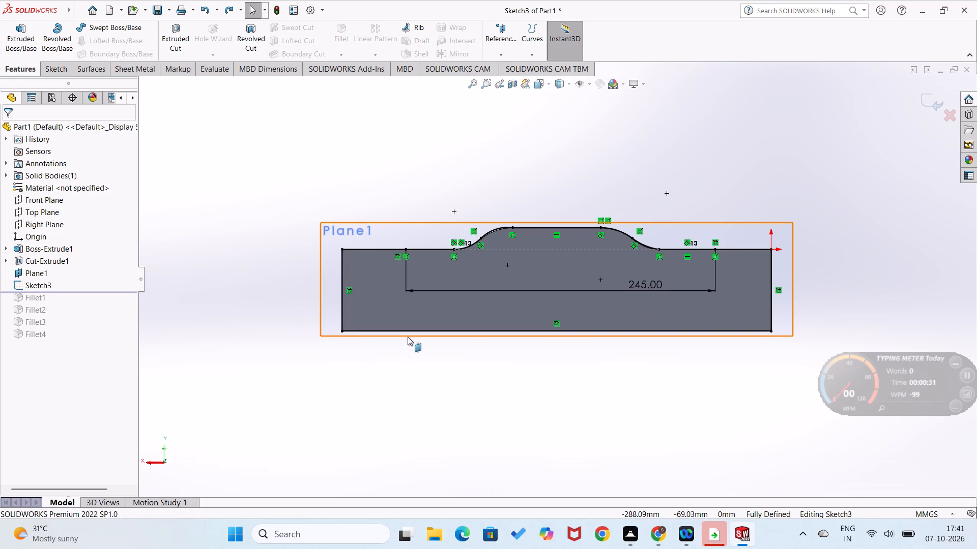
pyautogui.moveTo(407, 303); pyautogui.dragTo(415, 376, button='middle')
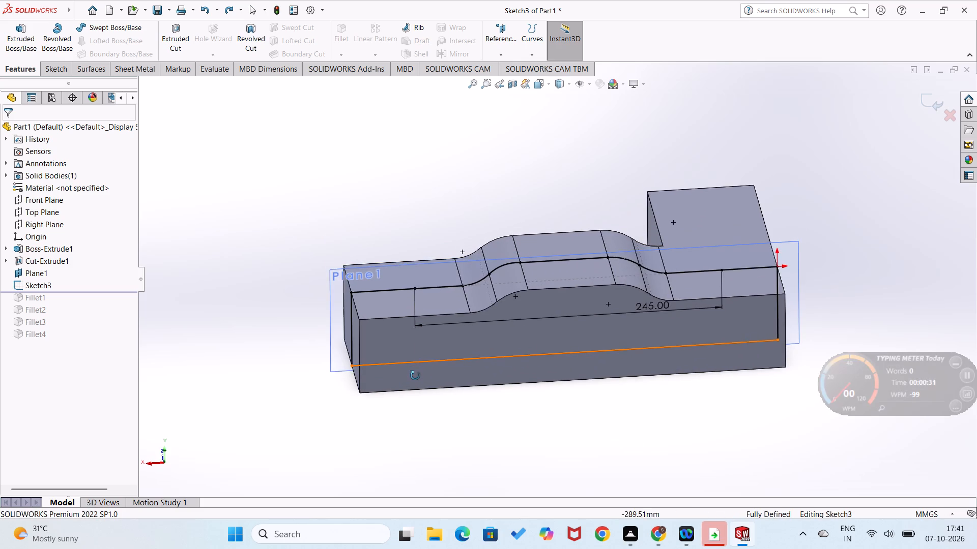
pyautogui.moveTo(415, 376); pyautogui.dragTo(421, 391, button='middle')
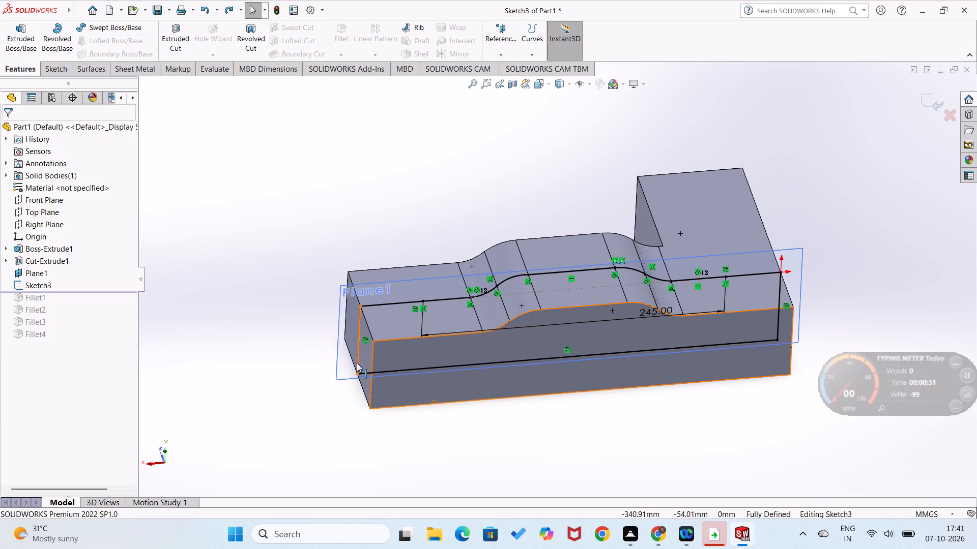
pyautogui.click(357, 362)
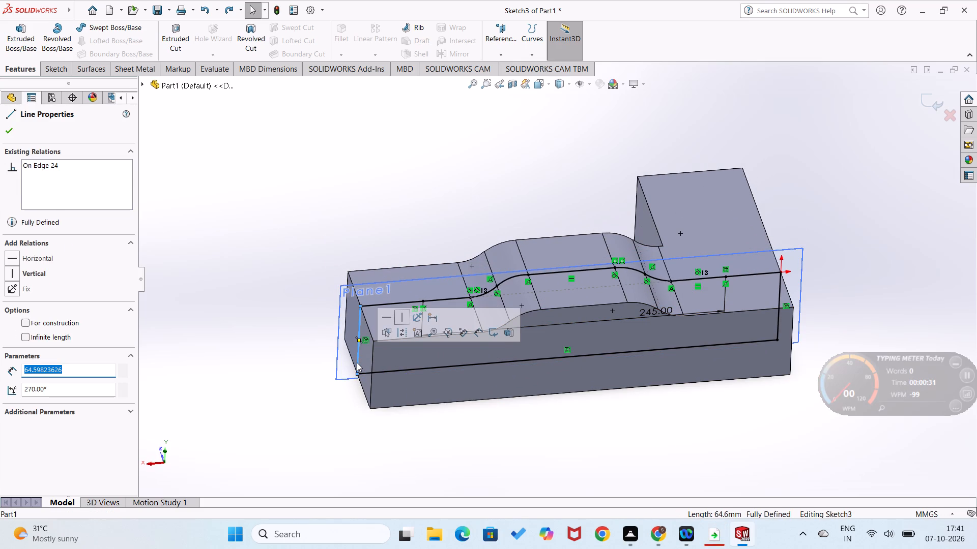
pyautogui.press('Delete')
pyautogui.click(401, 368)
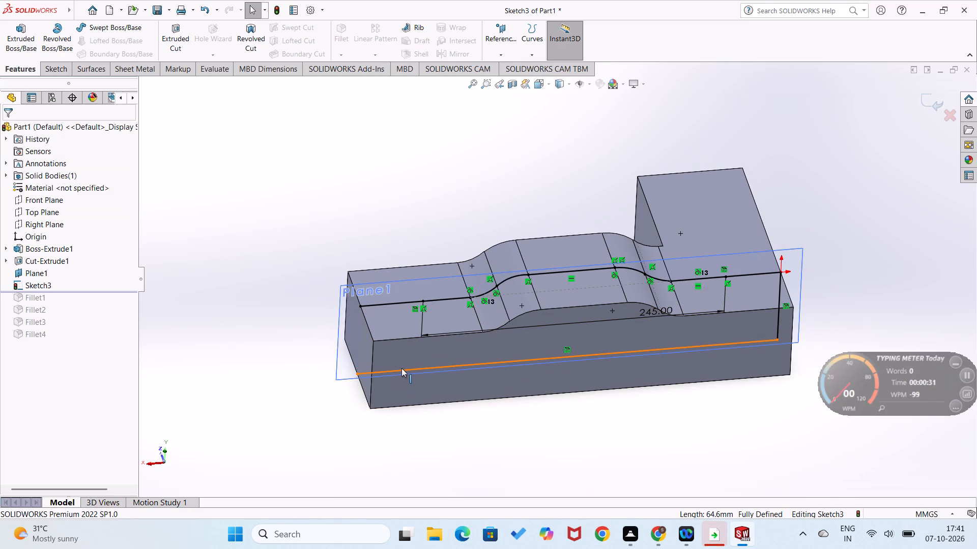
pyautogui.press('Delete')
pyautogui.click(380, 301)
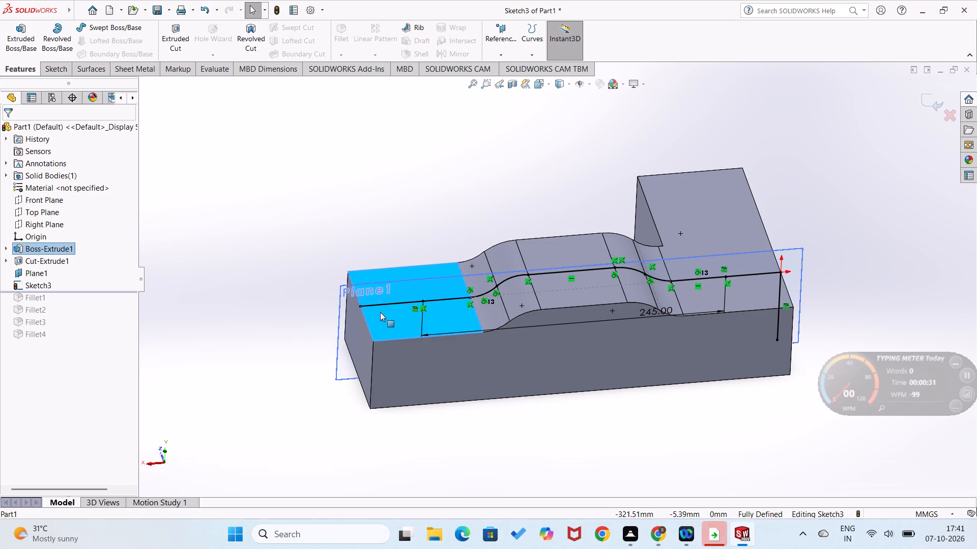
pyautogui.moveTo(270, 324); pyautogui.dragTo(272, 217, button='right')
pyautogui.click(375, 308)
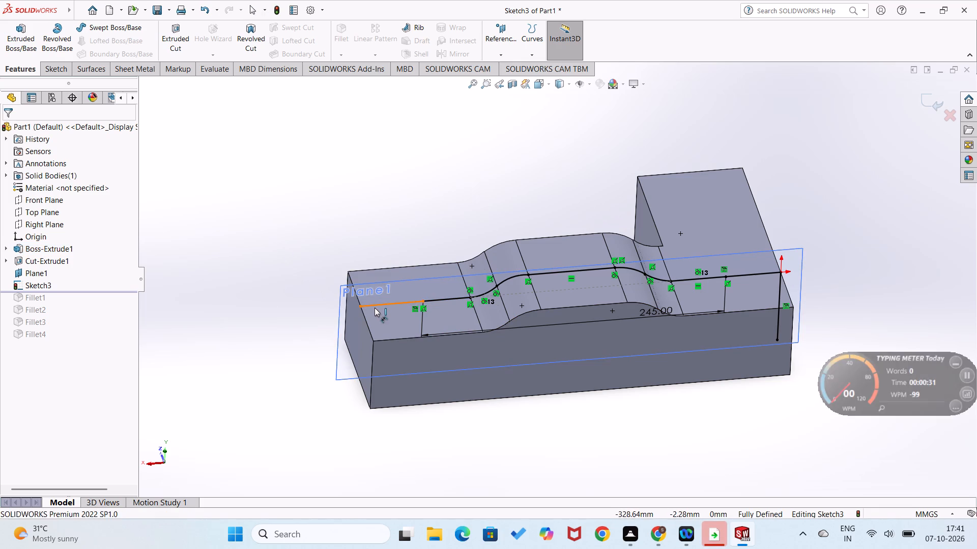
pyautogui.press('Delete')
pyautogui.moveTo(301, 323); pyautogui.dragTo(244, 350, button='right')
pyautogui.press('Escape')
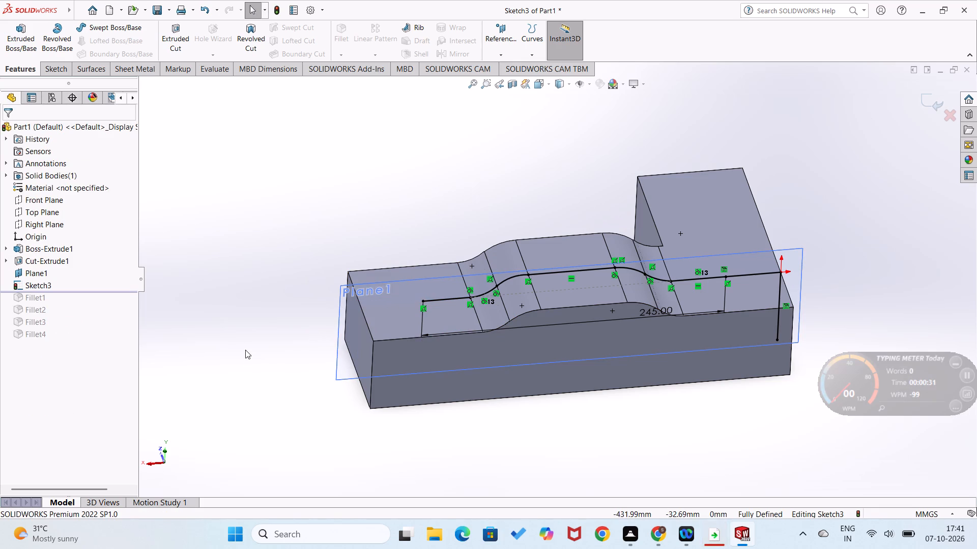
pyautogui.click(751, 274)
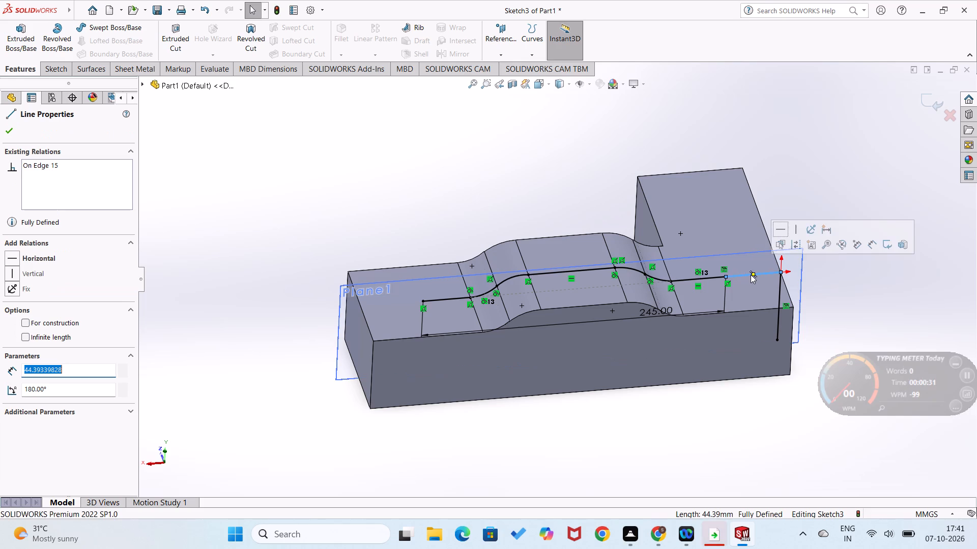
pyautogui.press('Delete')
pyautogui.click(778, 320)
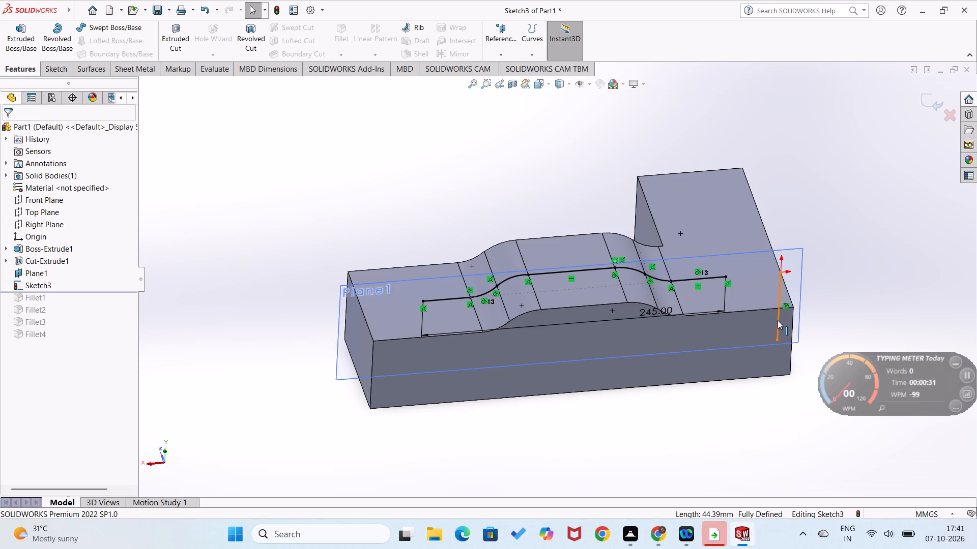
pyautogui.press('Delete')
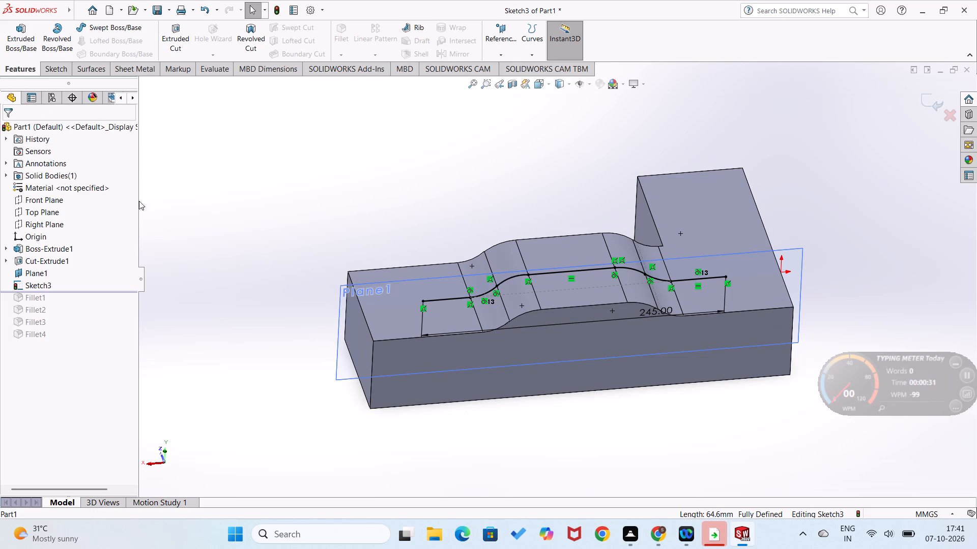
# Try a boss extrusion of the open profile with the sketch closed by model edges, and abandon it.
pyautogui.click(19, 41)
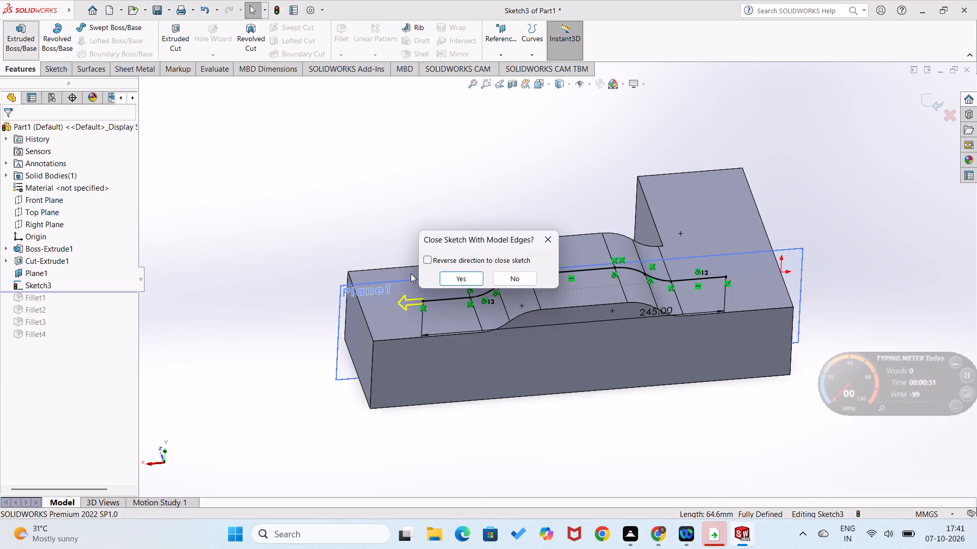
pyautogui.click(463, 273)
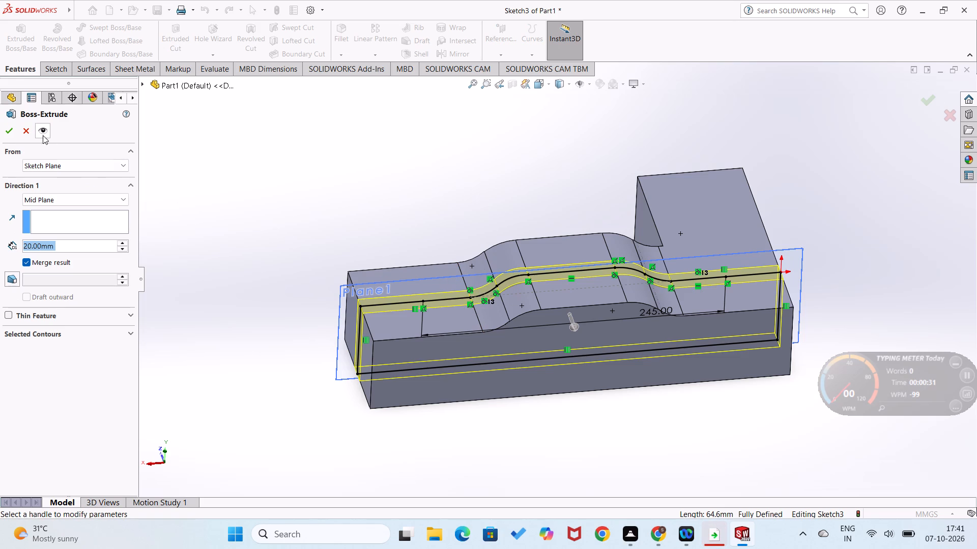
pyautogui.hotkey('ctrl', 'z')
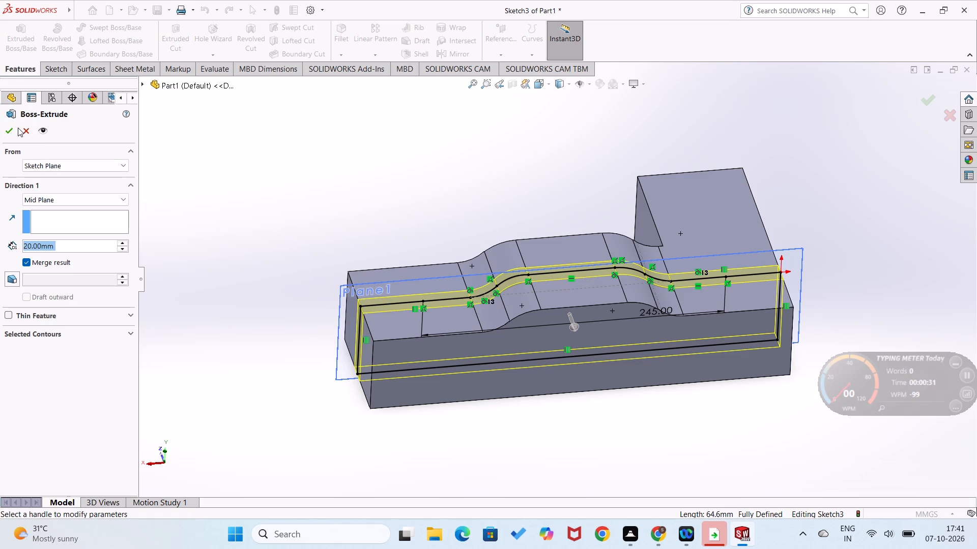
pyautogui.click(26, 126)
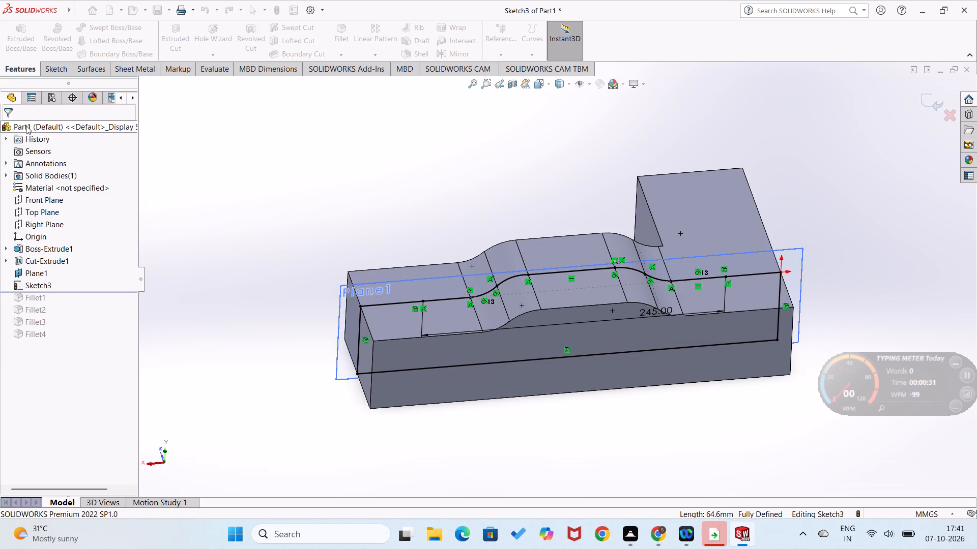
# Delete the five sketch lines closing the raised profile: both end verticals, the long base line and the two short outer end segments.
pyautogui.click(356, 356)
pyautogui.press('Delete')
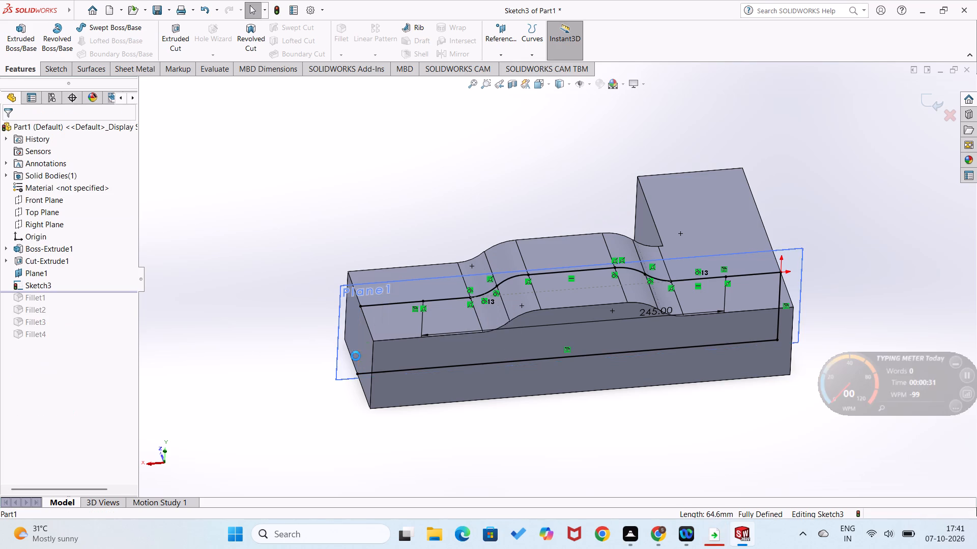
pyautogui.click(401, 369)
pyautogui.press('Delete')
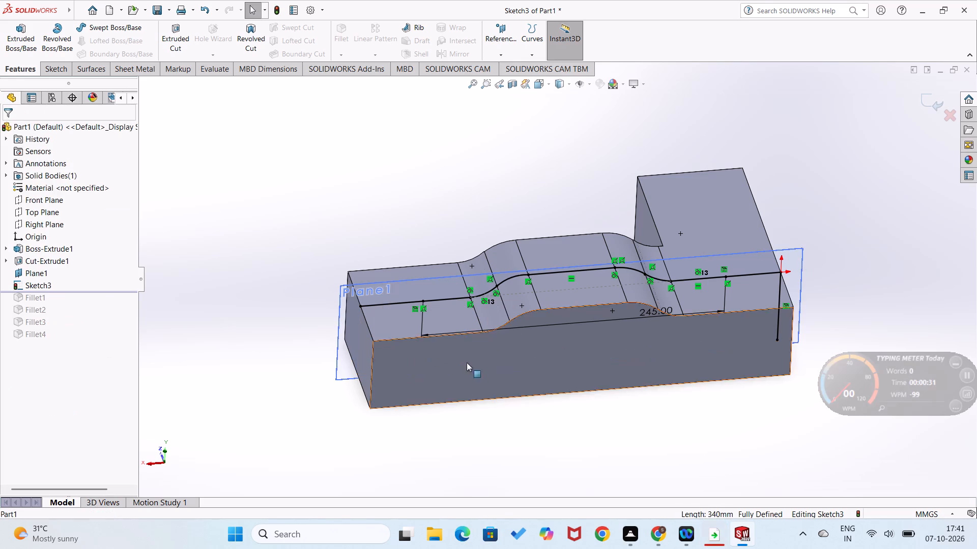
pyautogui.click(776, 327)
pyautogui.press('Delete')
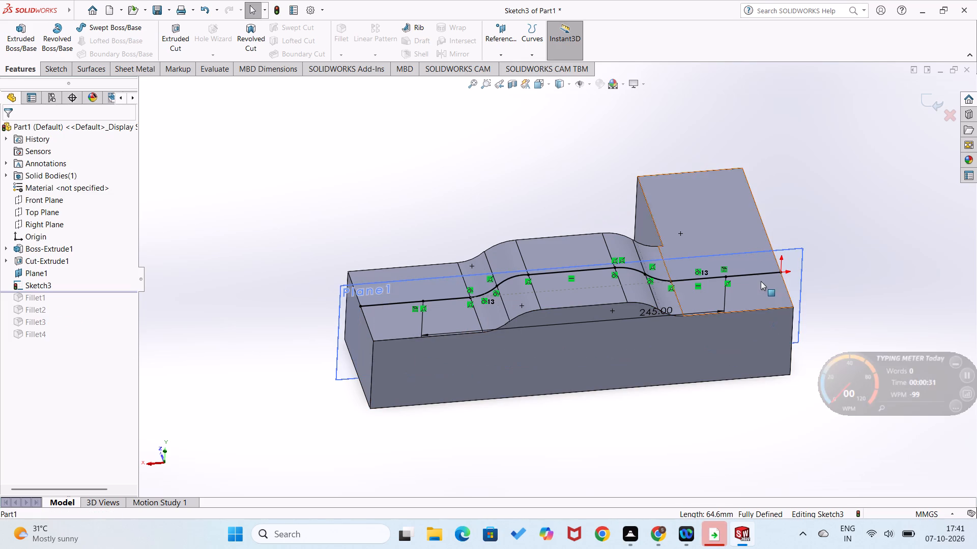
pyautogui.click(759, 273)
pyautogui.press('Delete')
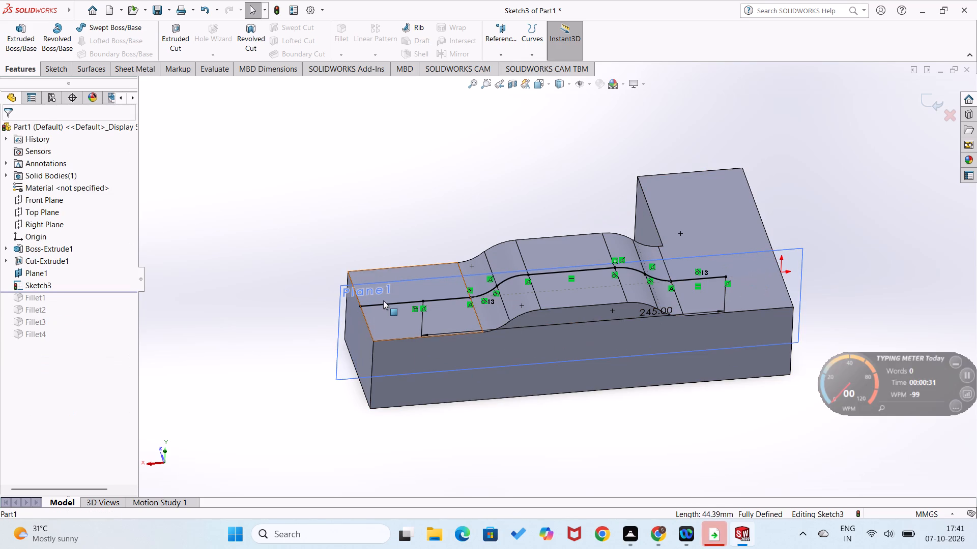
pyautogui.click(384, 304)
pyautogui.press('Delete')
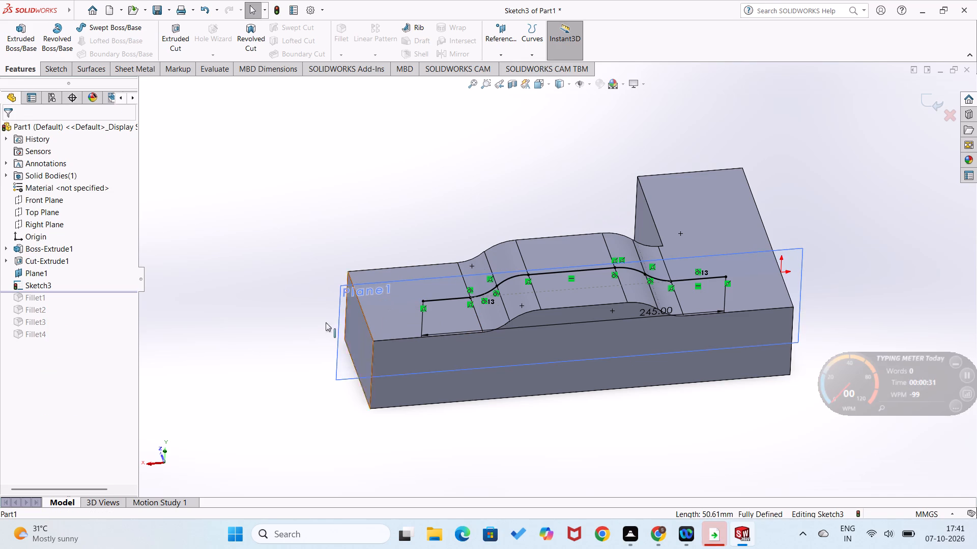
# Start a 20 mm Mid Plane boss extrusion of the open profile without closing the sketch with model edges.
pyautogui.click(21, 48)
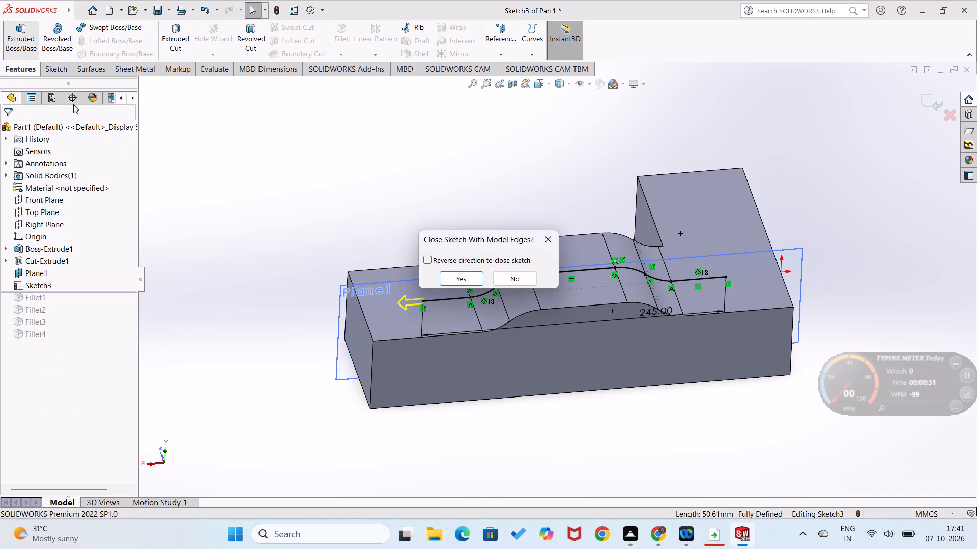
pyautogui.click(515, 281)
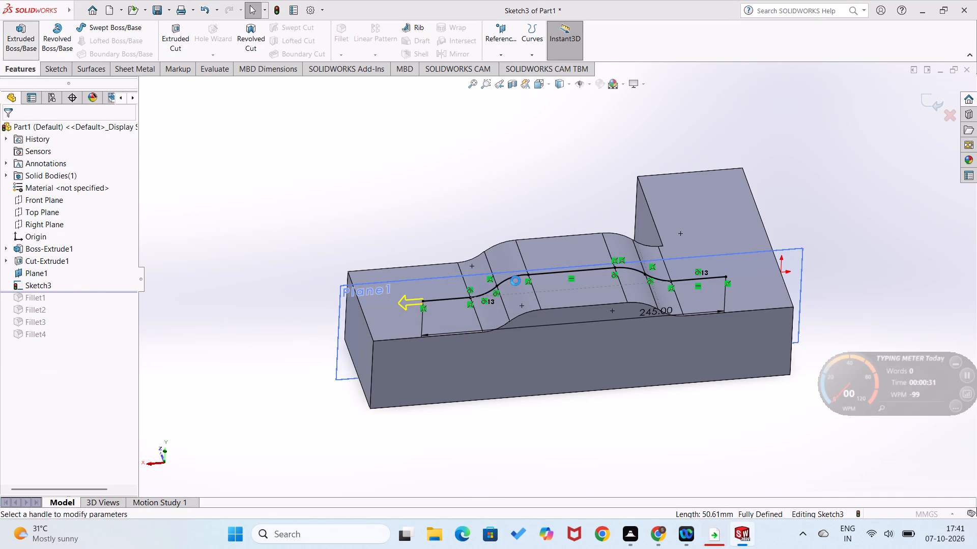
pyautogui.moveTo(538, 390); pyautogui.dragTo(586, 423, button='middle')
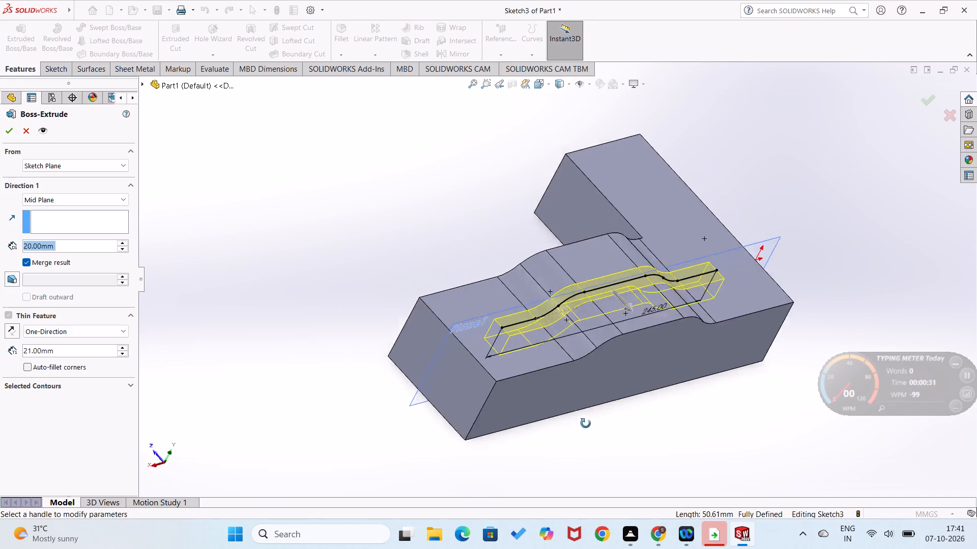
pyautogui.moveTo(586, 423); pyautogui.dragTo(625, 445, button='middle')
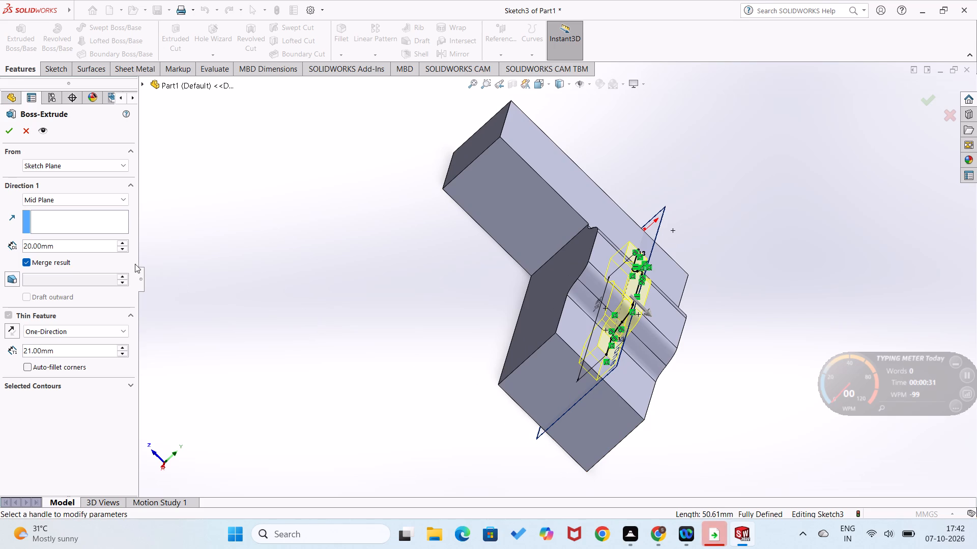
pyautogui.click(125, 248)
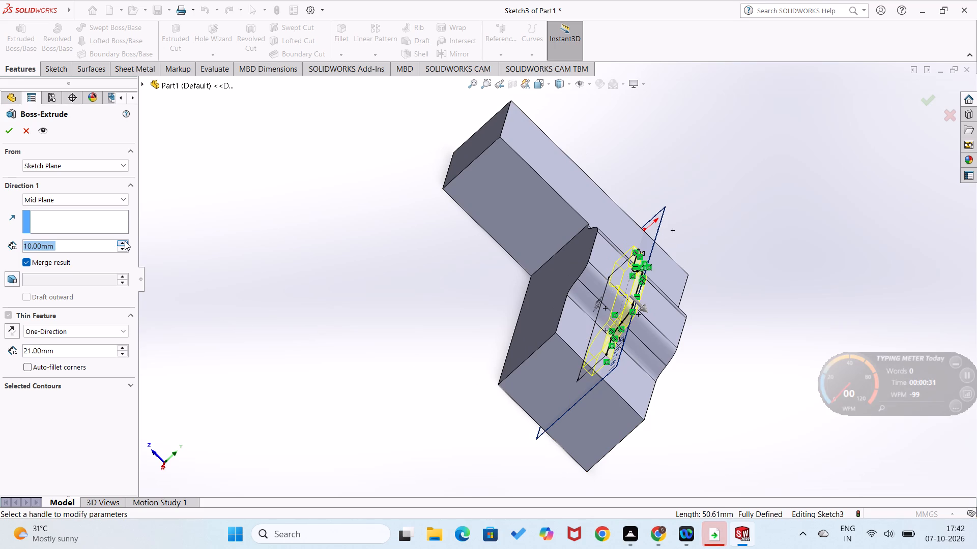
pyautogui.click(125, 241)
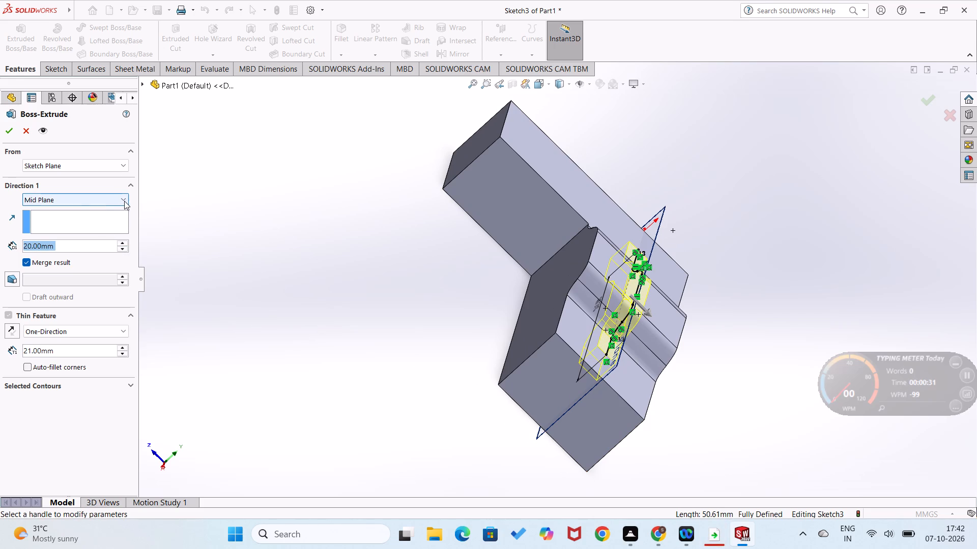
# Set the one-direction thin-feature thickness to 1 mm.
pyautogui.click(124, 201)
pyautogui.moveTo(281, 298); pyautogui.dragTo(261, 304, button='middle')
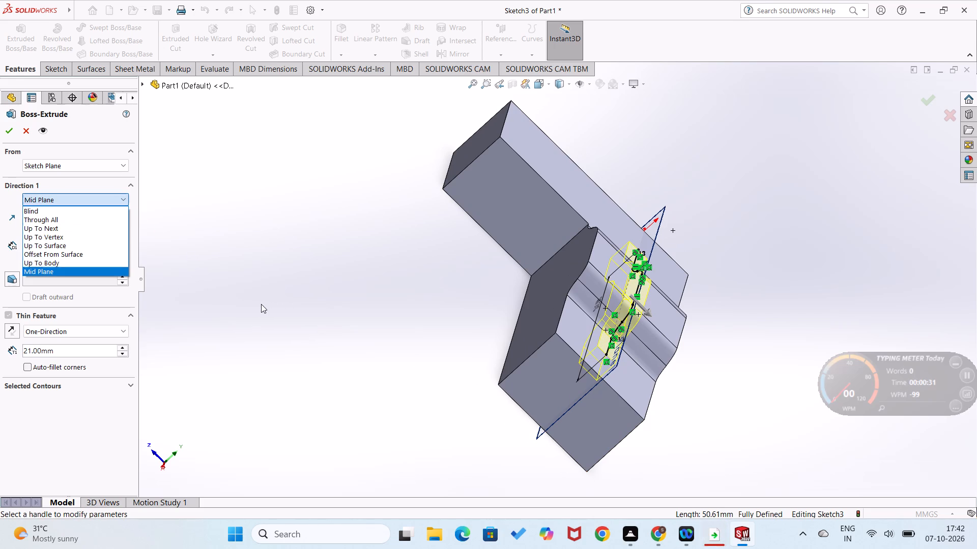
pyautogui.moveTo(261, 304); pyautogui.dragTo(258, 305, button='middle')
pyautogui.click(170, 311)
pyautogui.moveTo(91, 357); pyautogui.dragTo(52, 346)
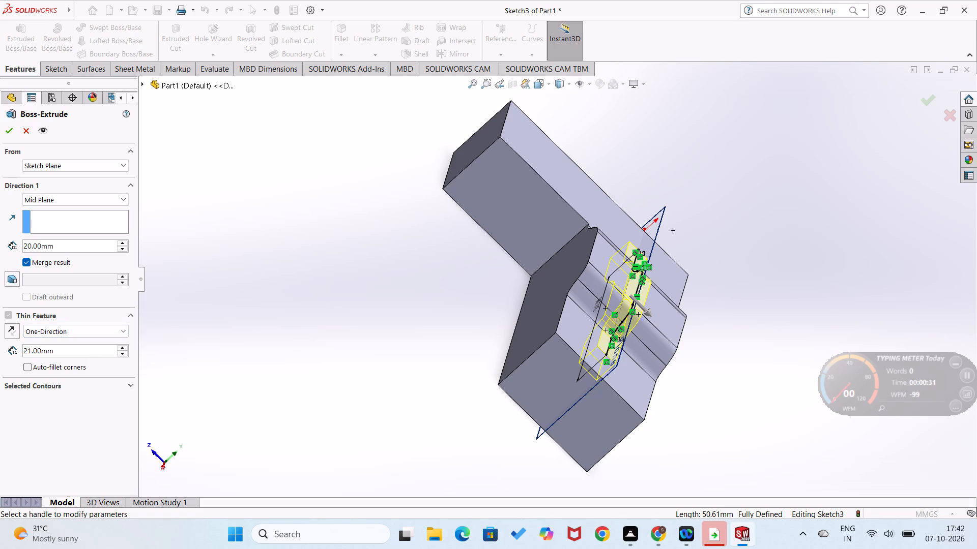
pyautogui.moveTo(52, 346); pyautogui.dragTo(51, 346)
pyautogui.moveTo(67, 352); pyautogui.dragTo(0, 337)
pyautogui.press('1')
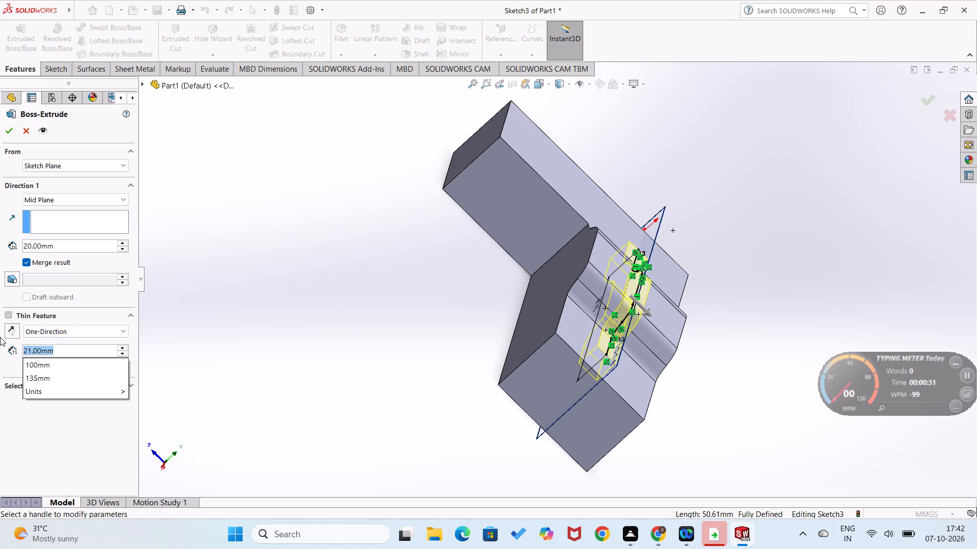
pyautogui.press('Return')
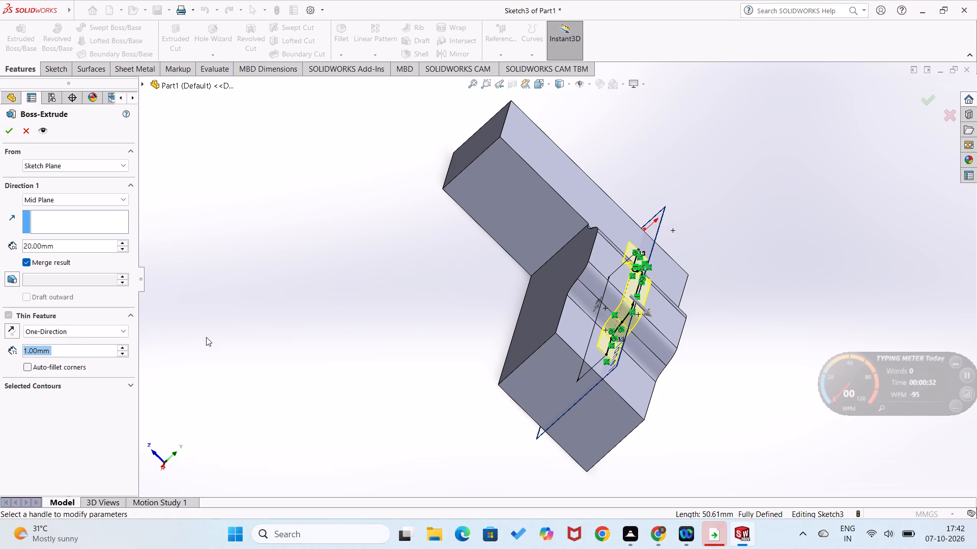
# Enable auto-fillet corners with a 5 mm radius for the thin feature and set the Mid Plane depth to 20 mm.
pyautogui.moveTo(241, 316); pyautogui.dragTo(204, 275, button='middle')
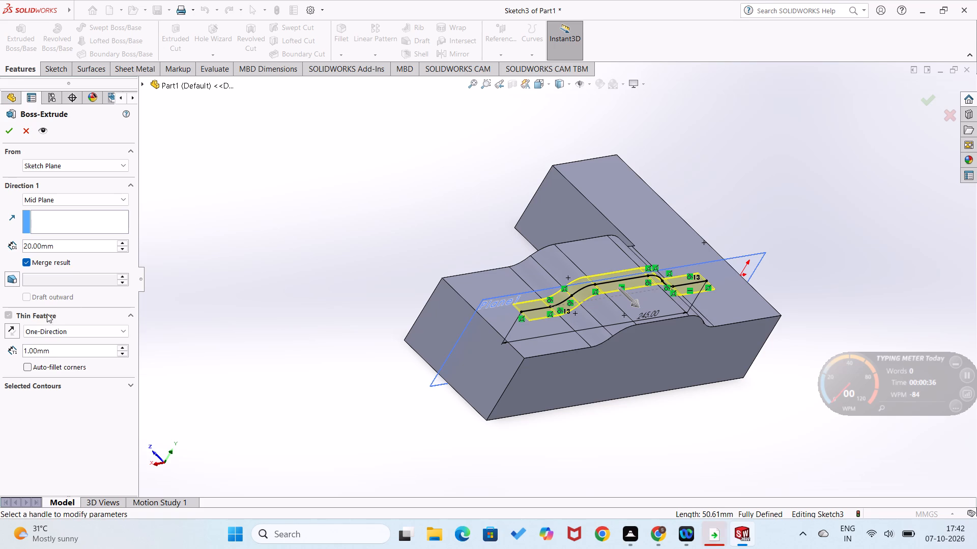
pyautogui.click(29, 369)
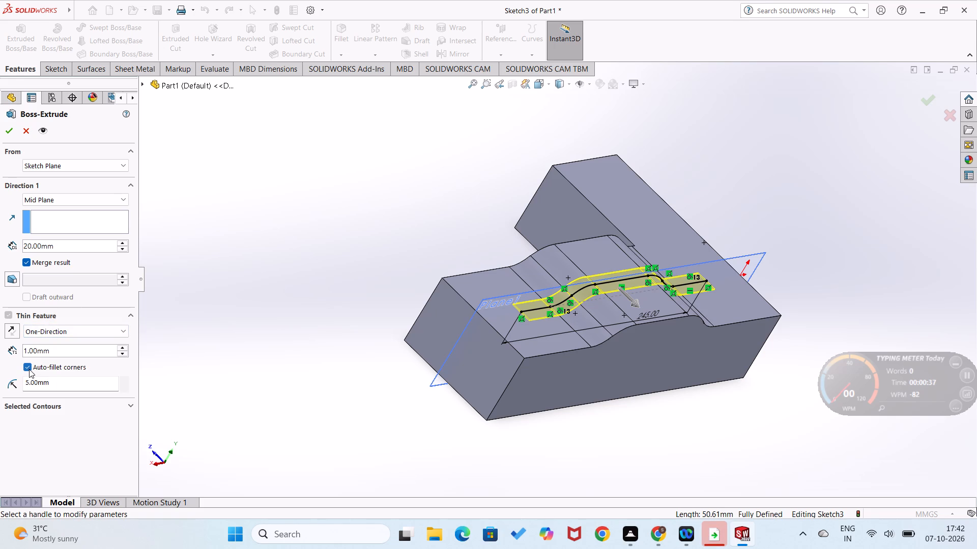
pyautogui.moveTo(638, 305); pyautogui.dragTo(636, 264)
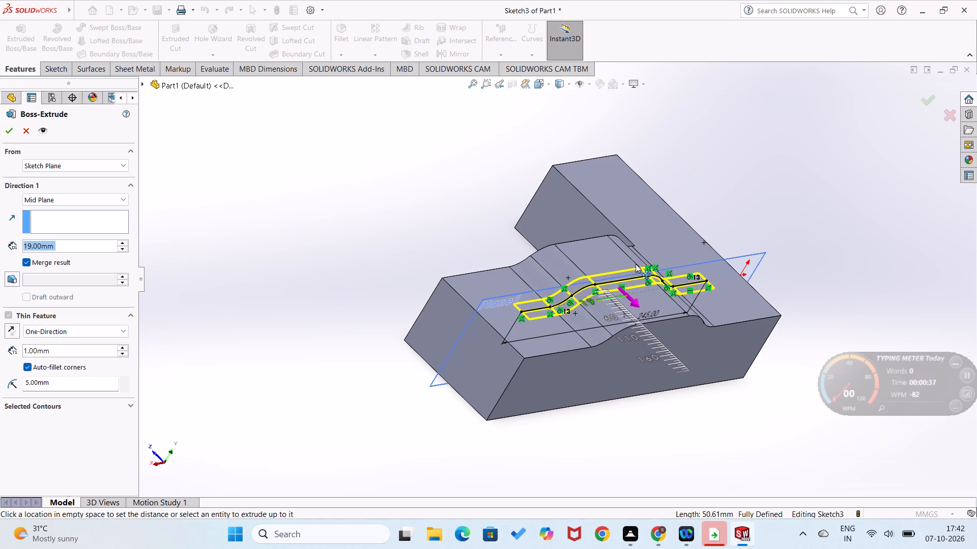
pyautogui.moveTo(636, 264); pyautogui.dragTo(631, 297)
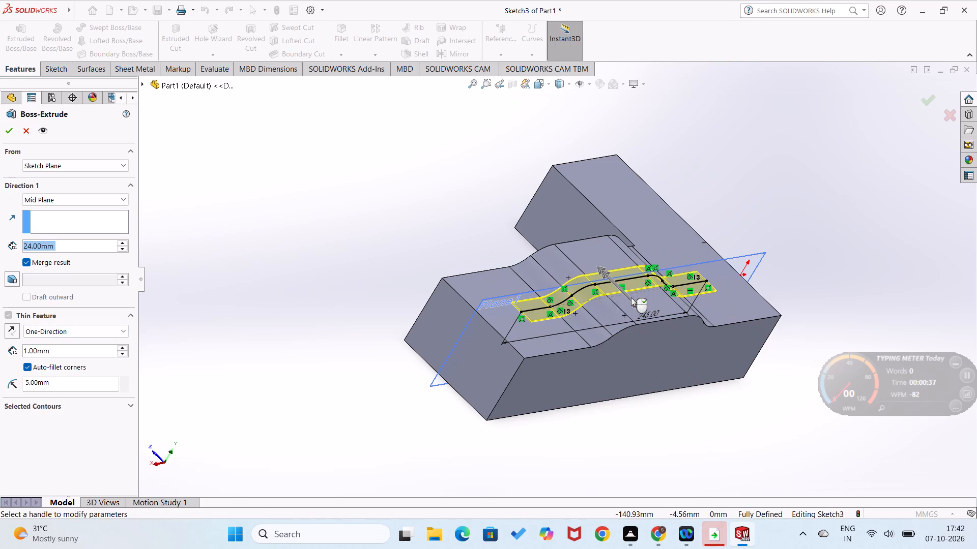
pyautogui.write('20')
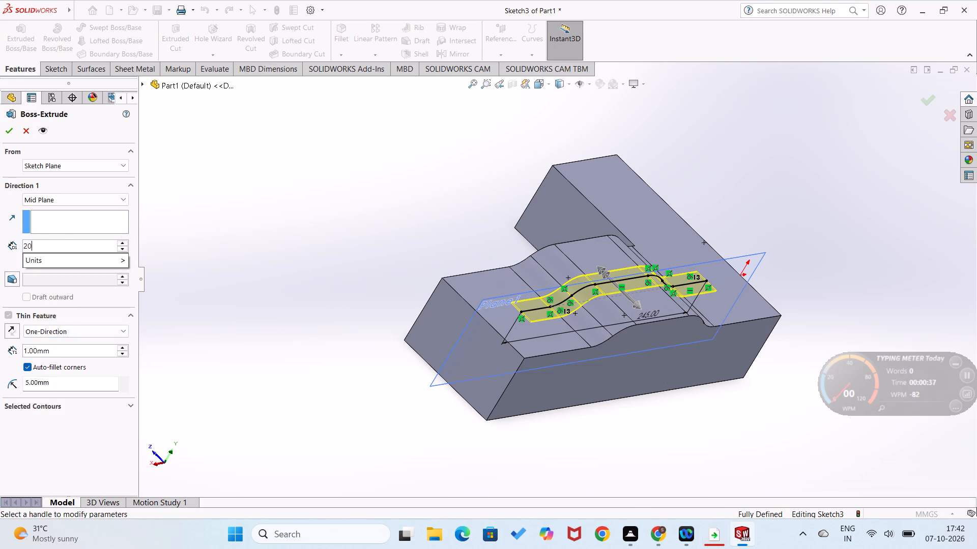
pyautogui.press('Return')
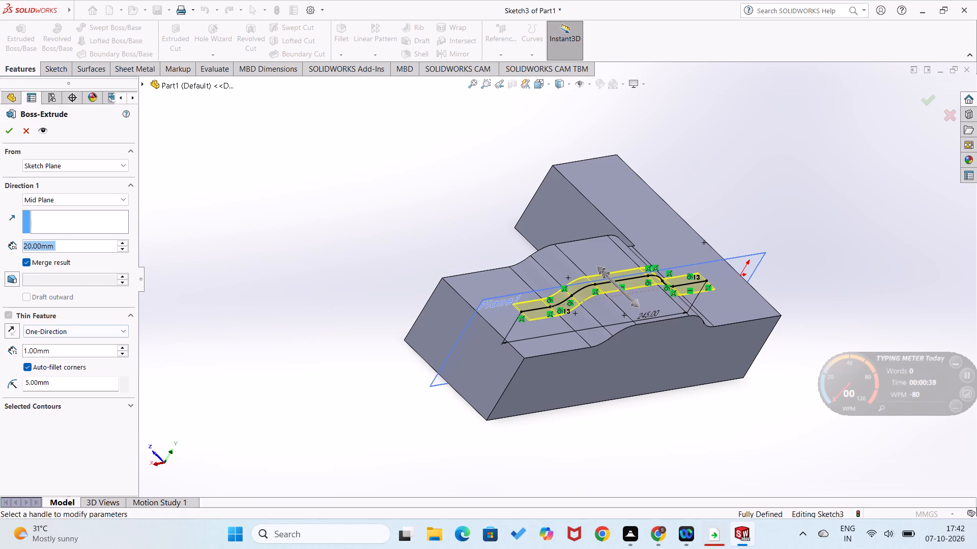
# Set the thin-feature thickness to 10 mm, inspect the strip preview around the part, and complete the extrusion.
pyautogui.moveTo(58, 353); pyautogui.dragTo(55, 353)
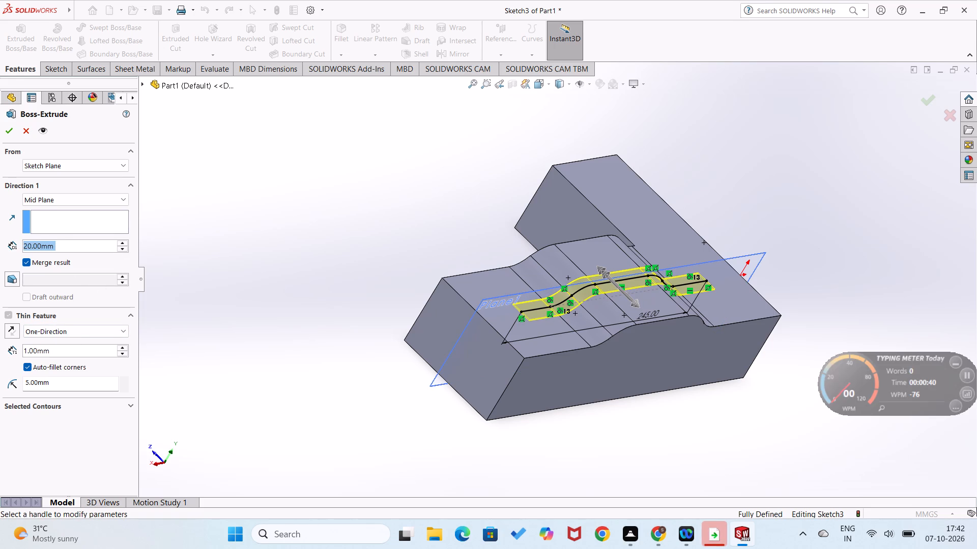
pyautogui.moveTo(55, 353); pyautogui.dragTo(21, 352)
pyautogui.write('10')
pyautogui.press('Return')
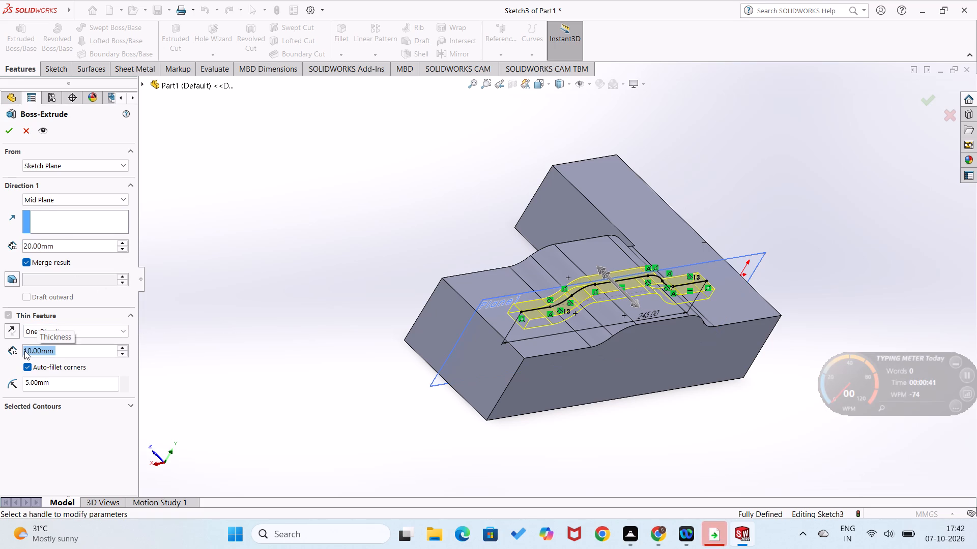
pyautogui.moveTo(166, 425); pyautogui.dragTo(227, 425, button='middle')
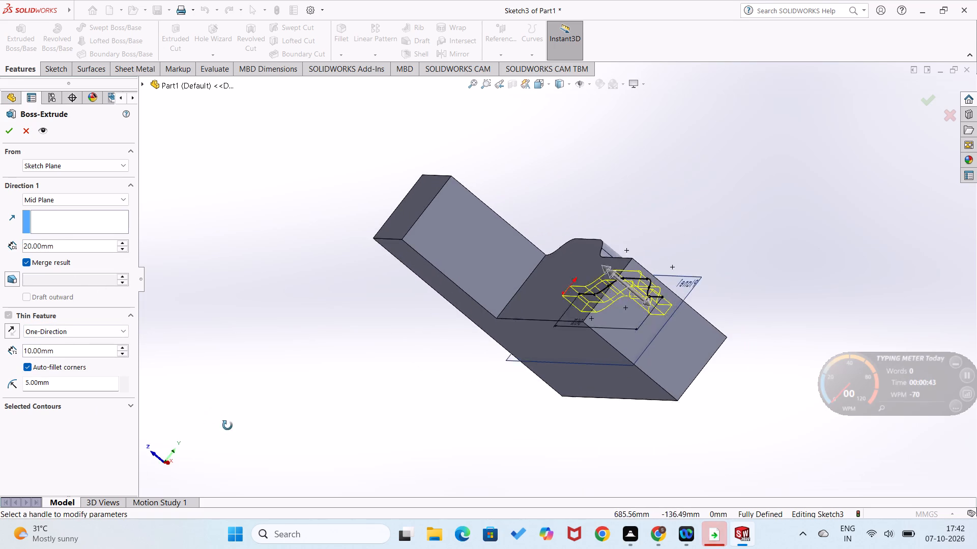
pyautogui.moveTo(227, 425); pyautogui.dragTo(152, 462, button='middle')
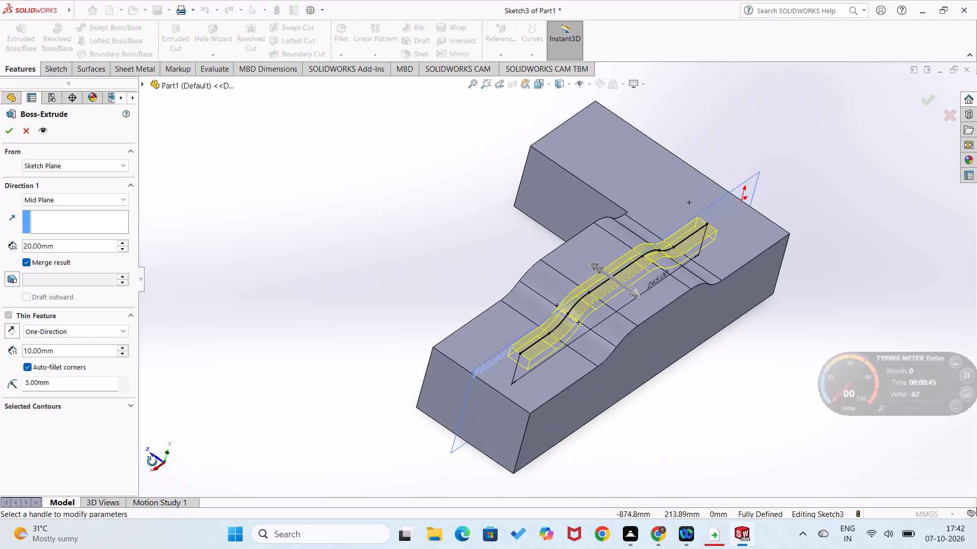
pyautogui.moveTo(152, 462); pyautogui.dragTo(151, 440, button='middle')
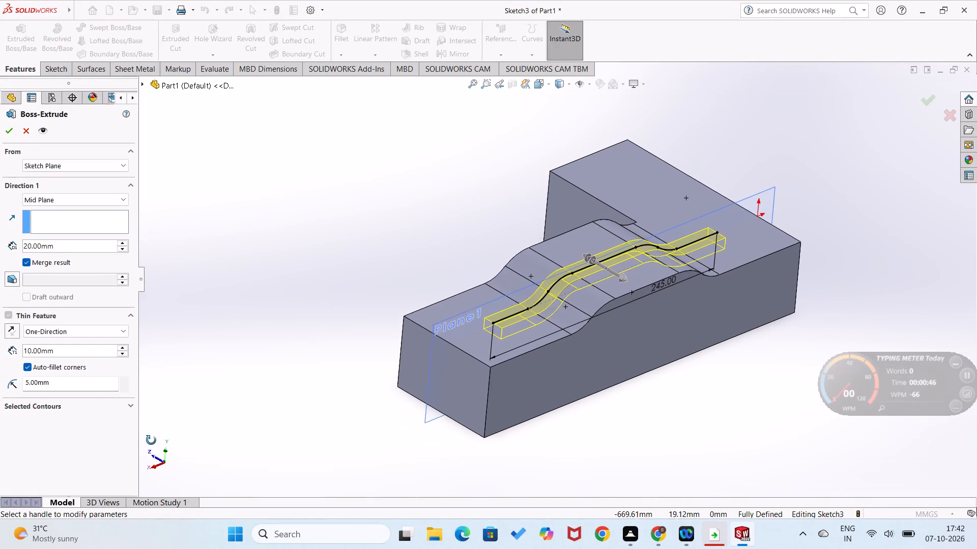
pyautogui.moveTo(151, 440); pyautogui.dragTo(152, 440, button='middle')
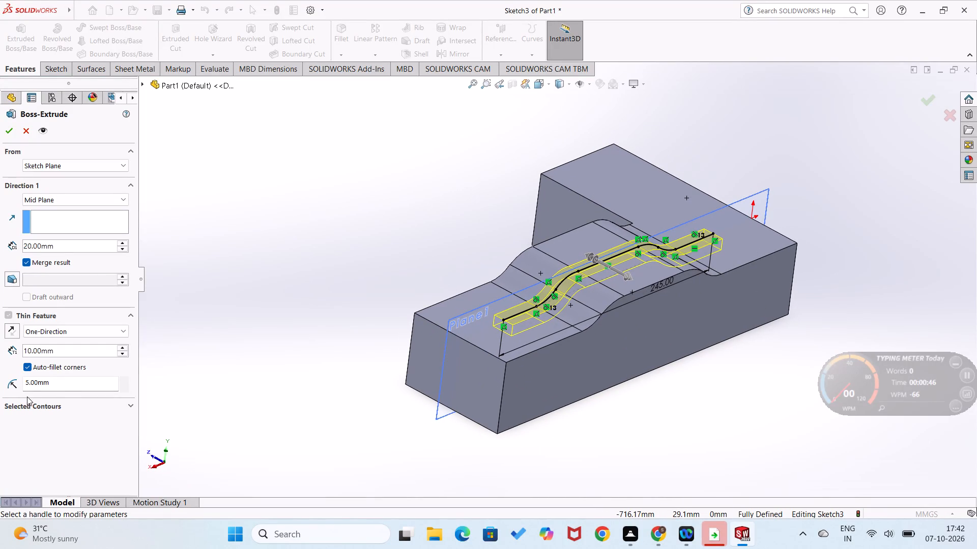
pyautogui.click(13, 383)
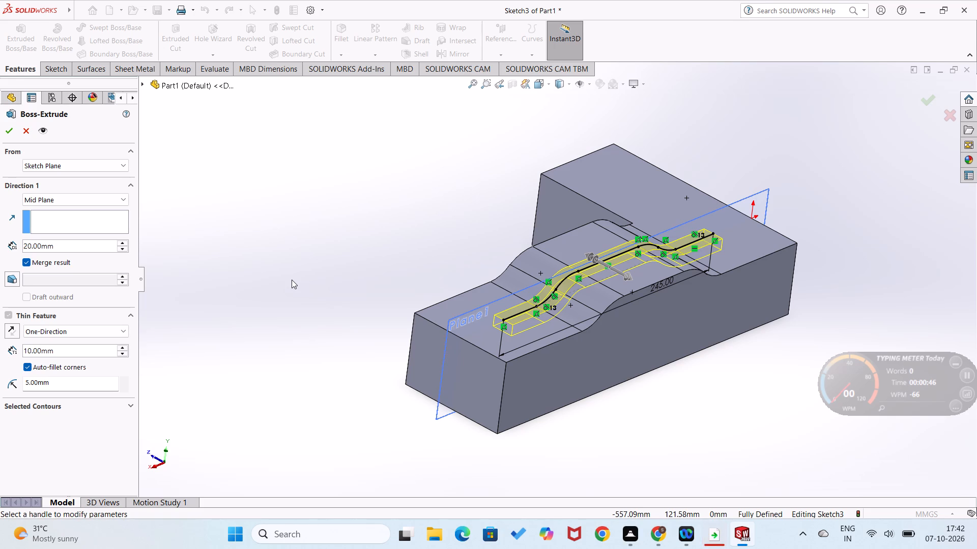
pyautogui.click(10, 124)
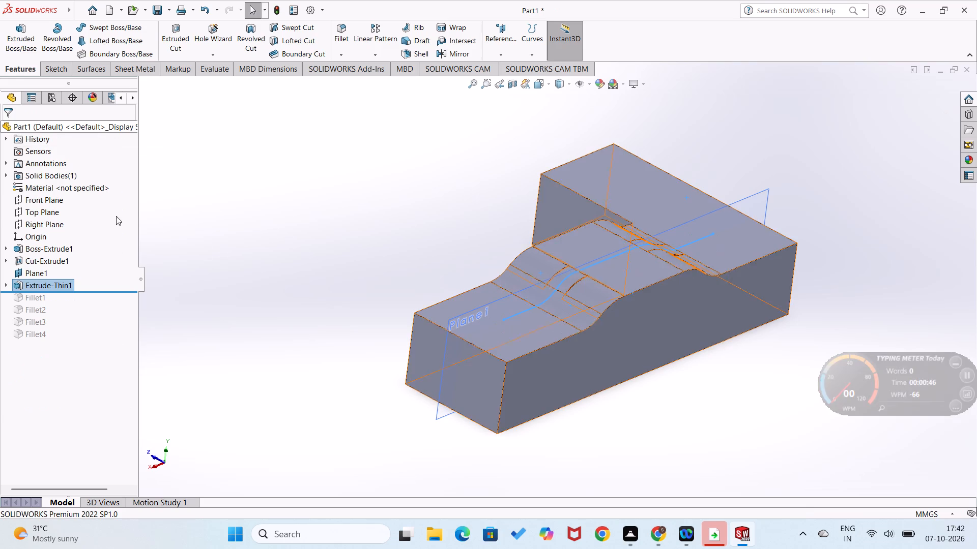
pyautogui.click(212, 245)
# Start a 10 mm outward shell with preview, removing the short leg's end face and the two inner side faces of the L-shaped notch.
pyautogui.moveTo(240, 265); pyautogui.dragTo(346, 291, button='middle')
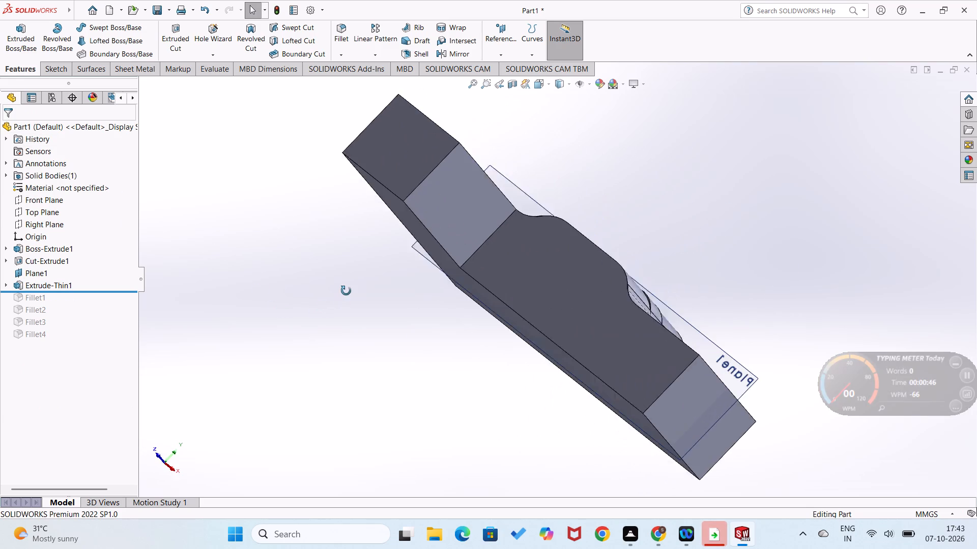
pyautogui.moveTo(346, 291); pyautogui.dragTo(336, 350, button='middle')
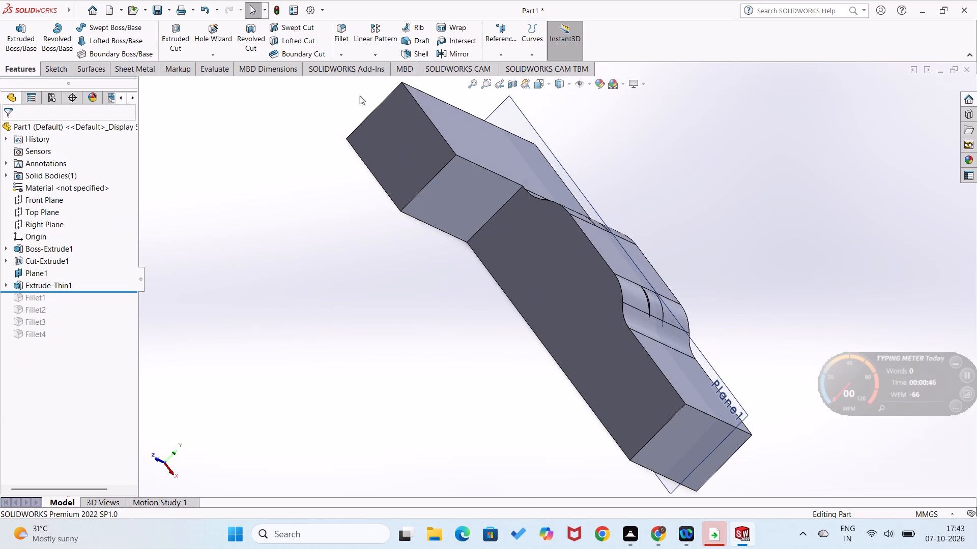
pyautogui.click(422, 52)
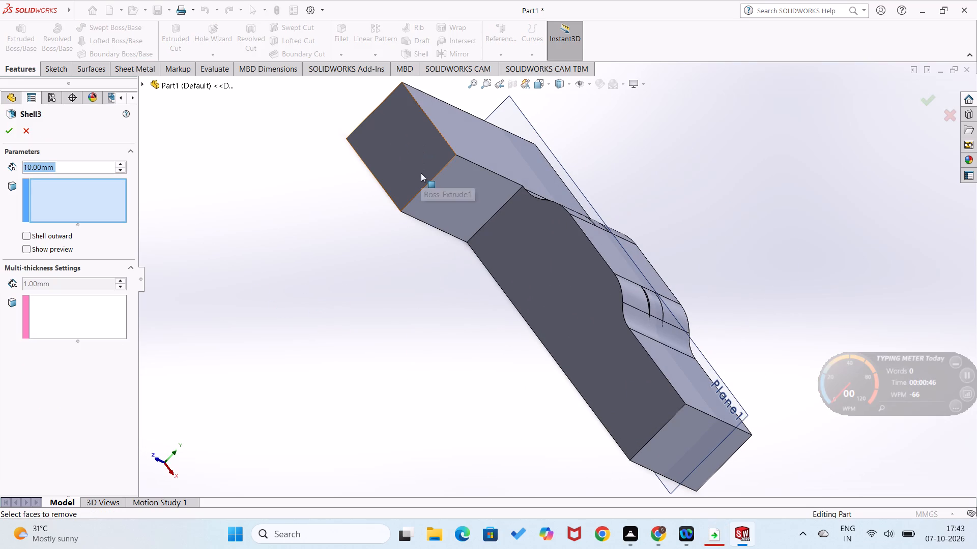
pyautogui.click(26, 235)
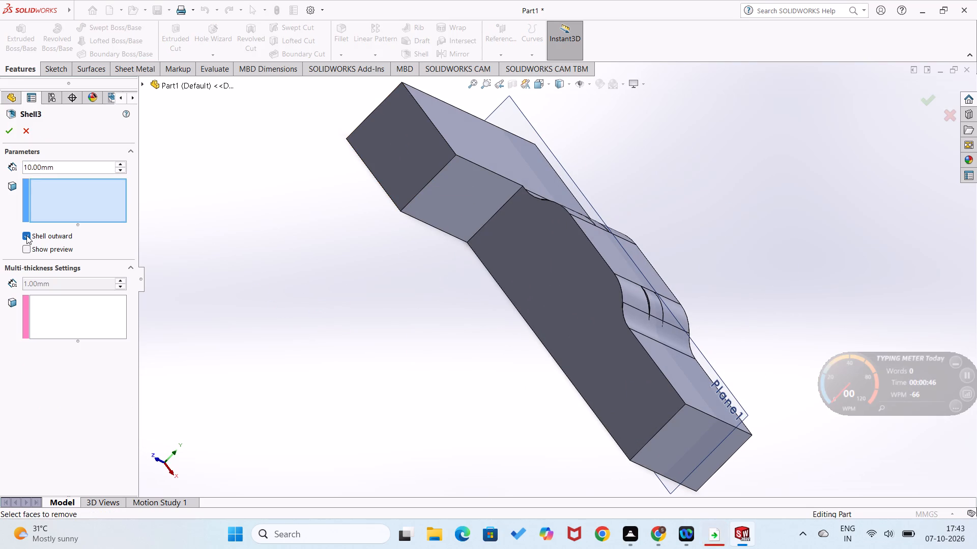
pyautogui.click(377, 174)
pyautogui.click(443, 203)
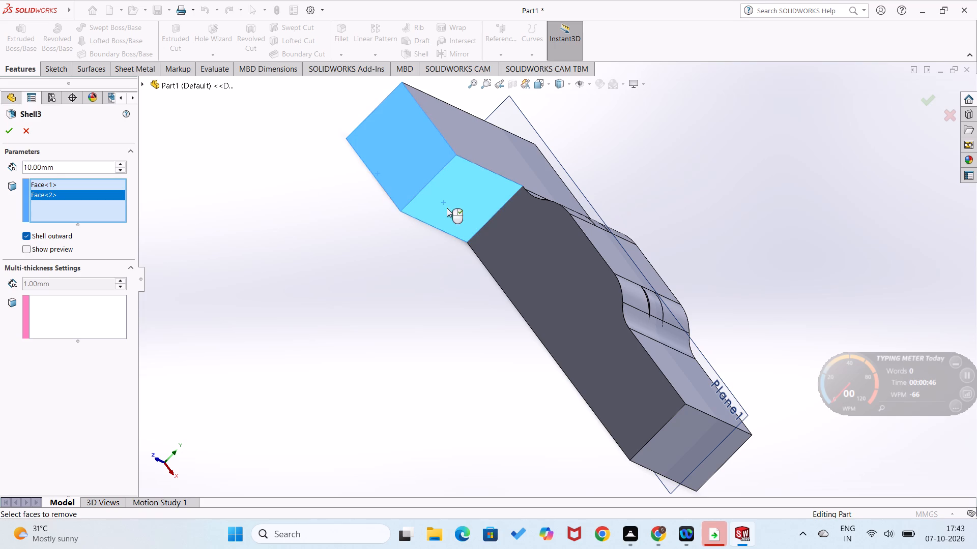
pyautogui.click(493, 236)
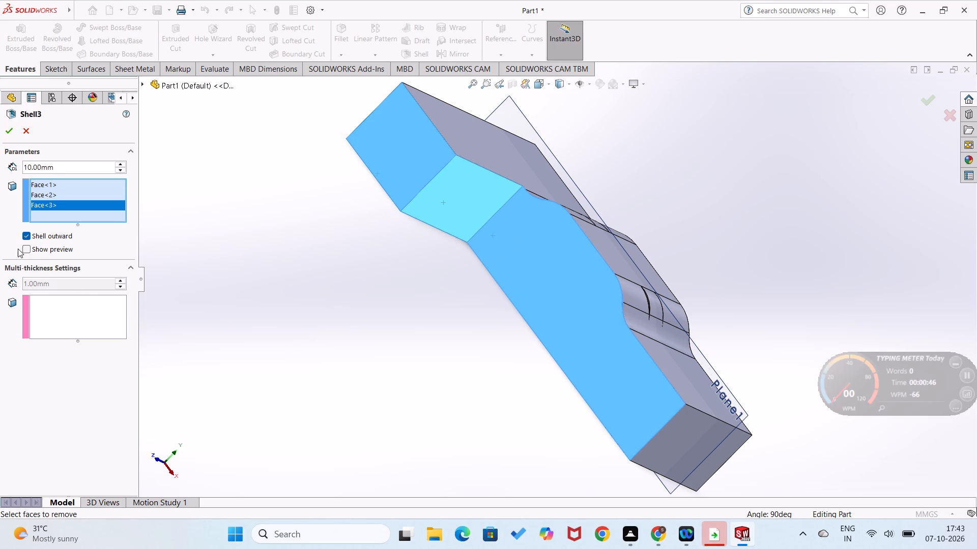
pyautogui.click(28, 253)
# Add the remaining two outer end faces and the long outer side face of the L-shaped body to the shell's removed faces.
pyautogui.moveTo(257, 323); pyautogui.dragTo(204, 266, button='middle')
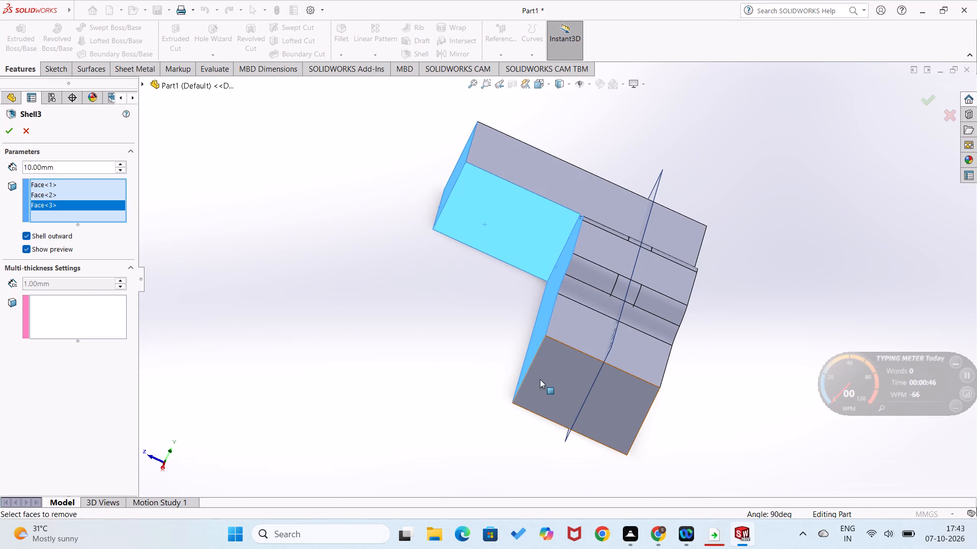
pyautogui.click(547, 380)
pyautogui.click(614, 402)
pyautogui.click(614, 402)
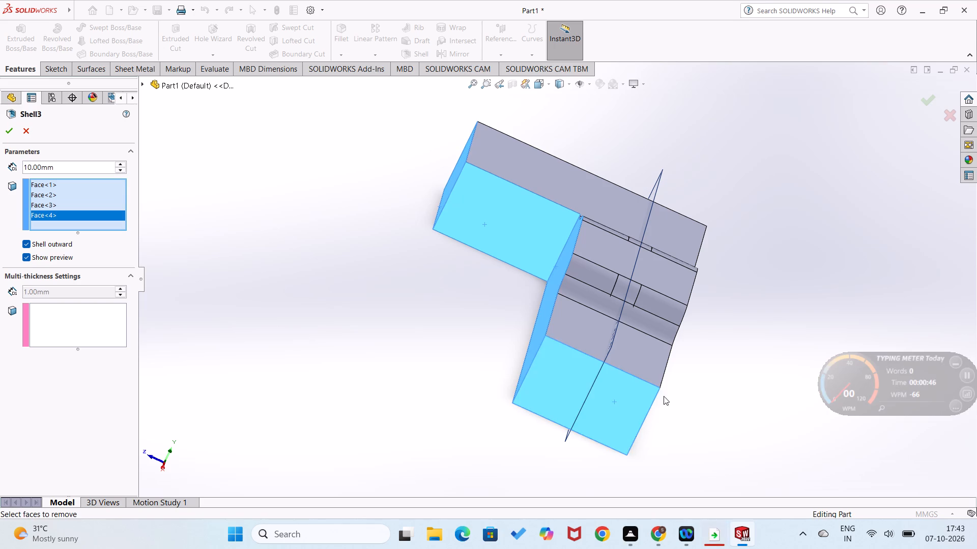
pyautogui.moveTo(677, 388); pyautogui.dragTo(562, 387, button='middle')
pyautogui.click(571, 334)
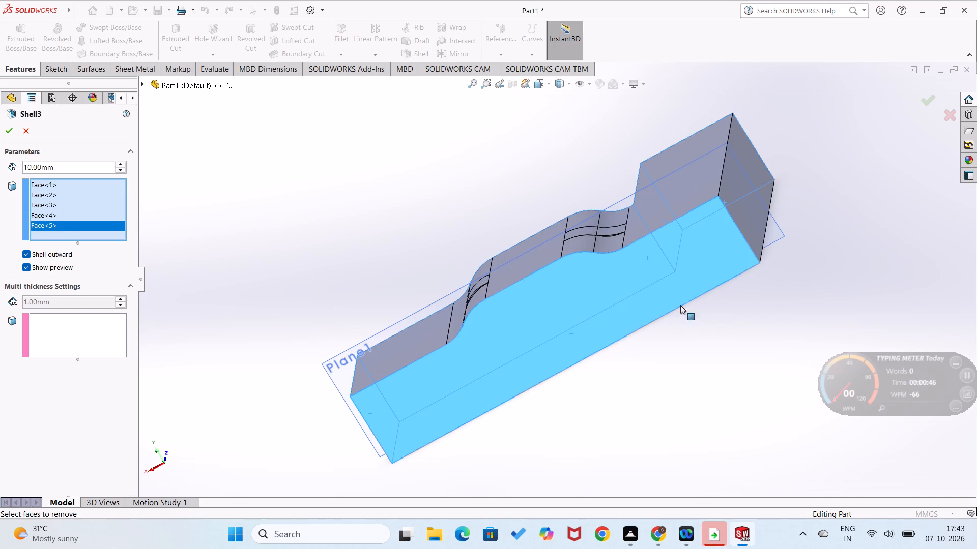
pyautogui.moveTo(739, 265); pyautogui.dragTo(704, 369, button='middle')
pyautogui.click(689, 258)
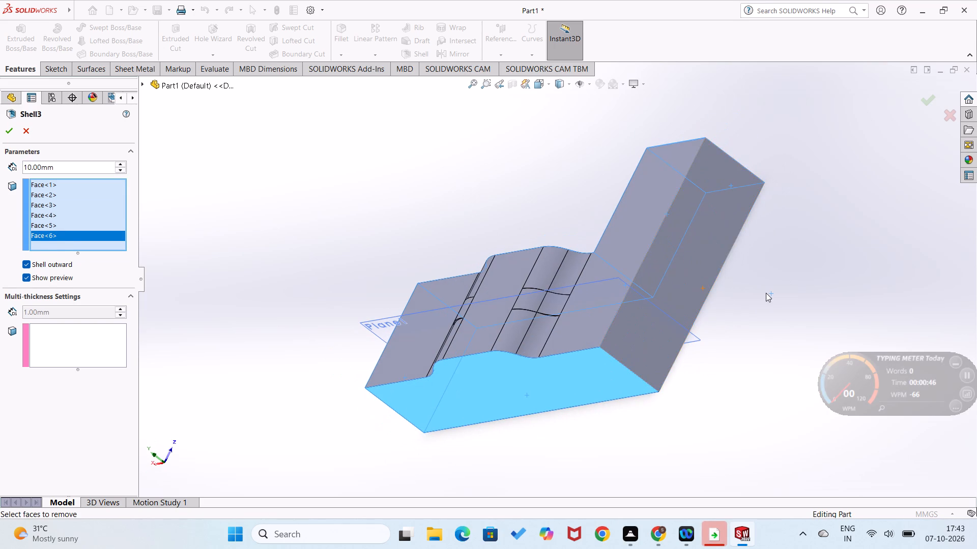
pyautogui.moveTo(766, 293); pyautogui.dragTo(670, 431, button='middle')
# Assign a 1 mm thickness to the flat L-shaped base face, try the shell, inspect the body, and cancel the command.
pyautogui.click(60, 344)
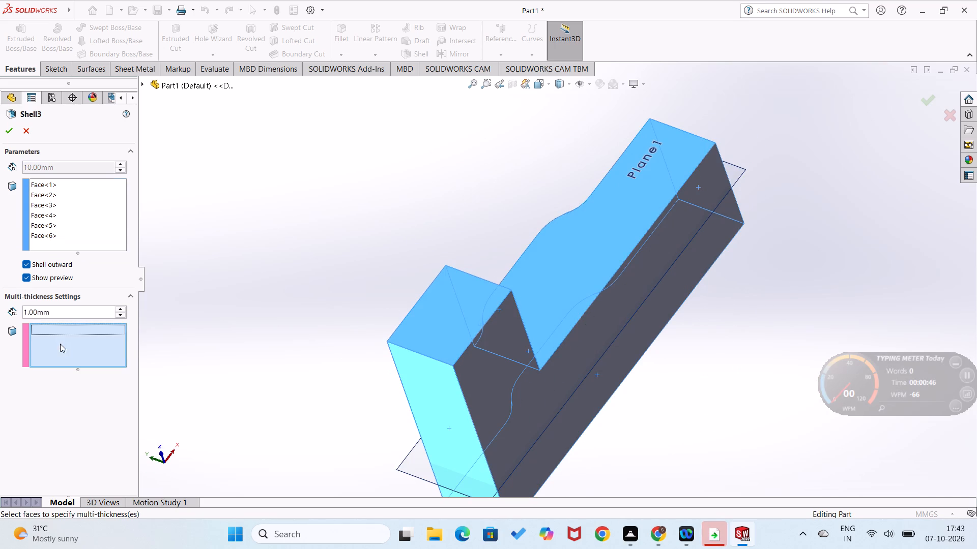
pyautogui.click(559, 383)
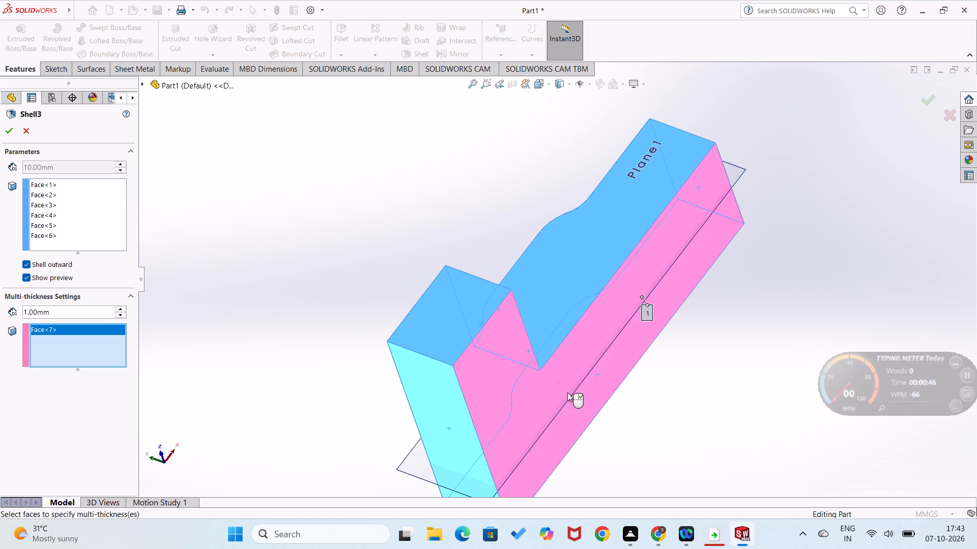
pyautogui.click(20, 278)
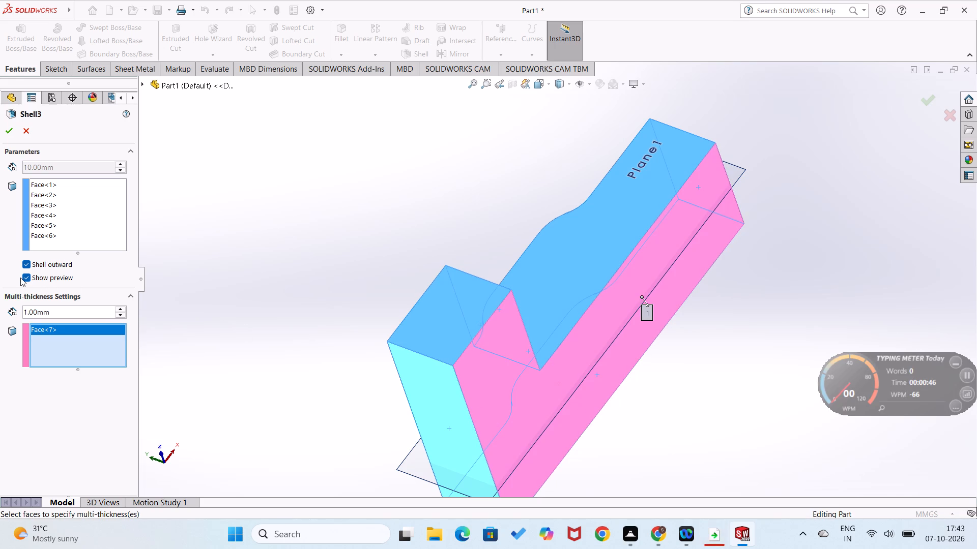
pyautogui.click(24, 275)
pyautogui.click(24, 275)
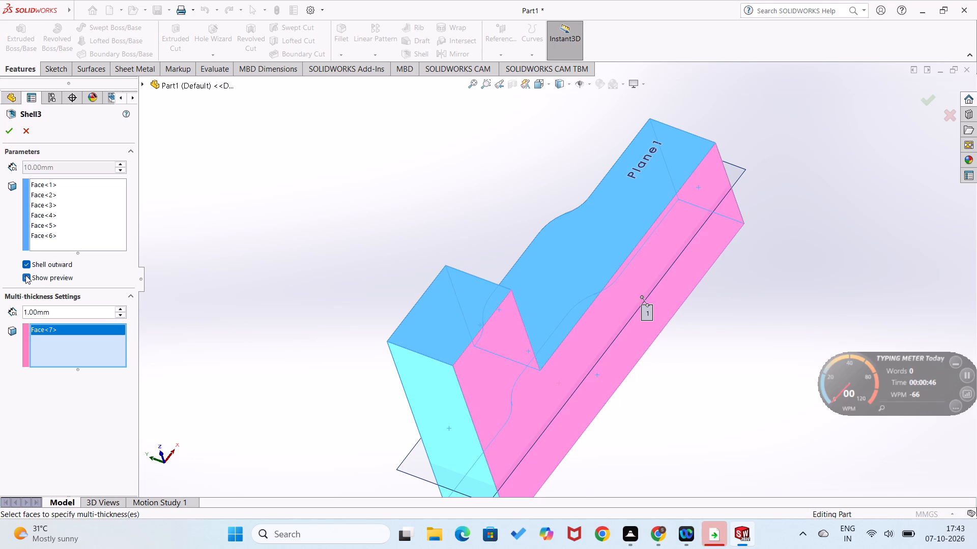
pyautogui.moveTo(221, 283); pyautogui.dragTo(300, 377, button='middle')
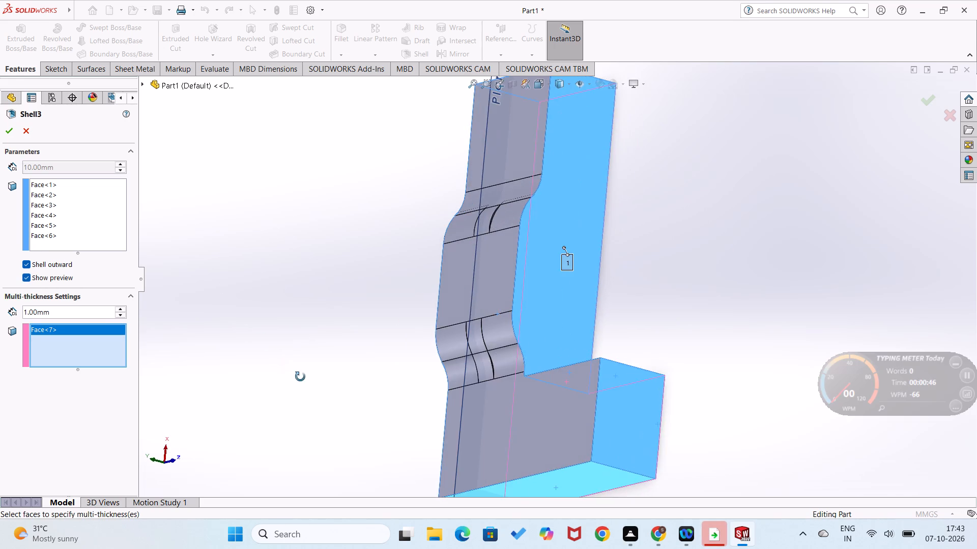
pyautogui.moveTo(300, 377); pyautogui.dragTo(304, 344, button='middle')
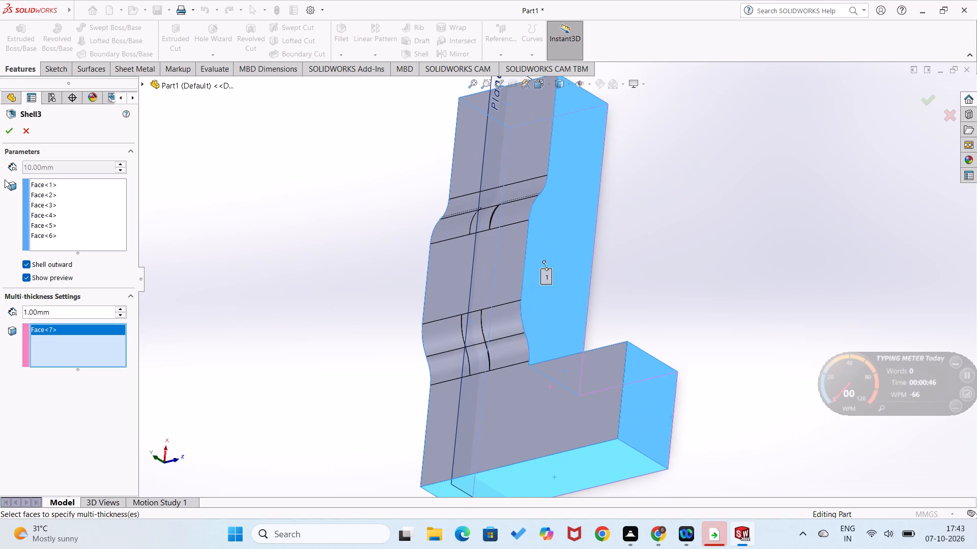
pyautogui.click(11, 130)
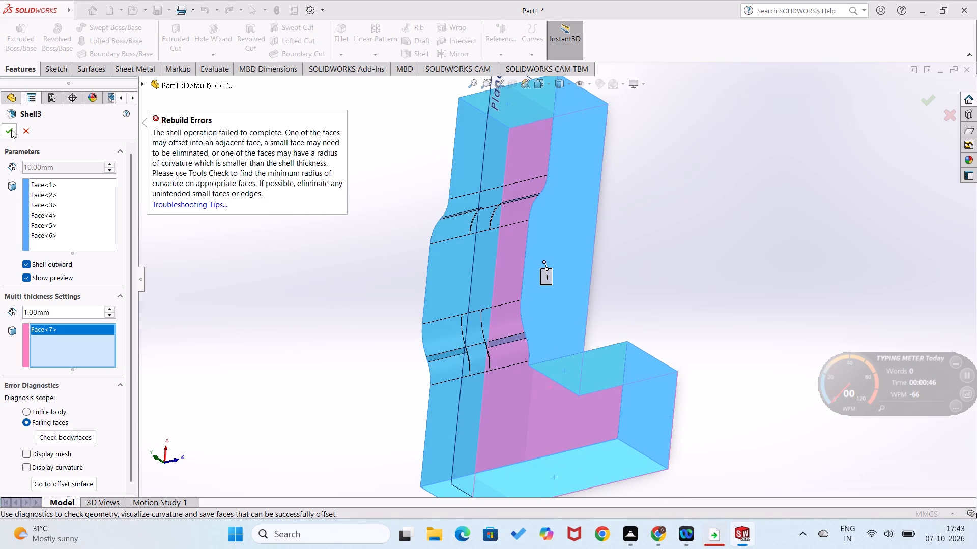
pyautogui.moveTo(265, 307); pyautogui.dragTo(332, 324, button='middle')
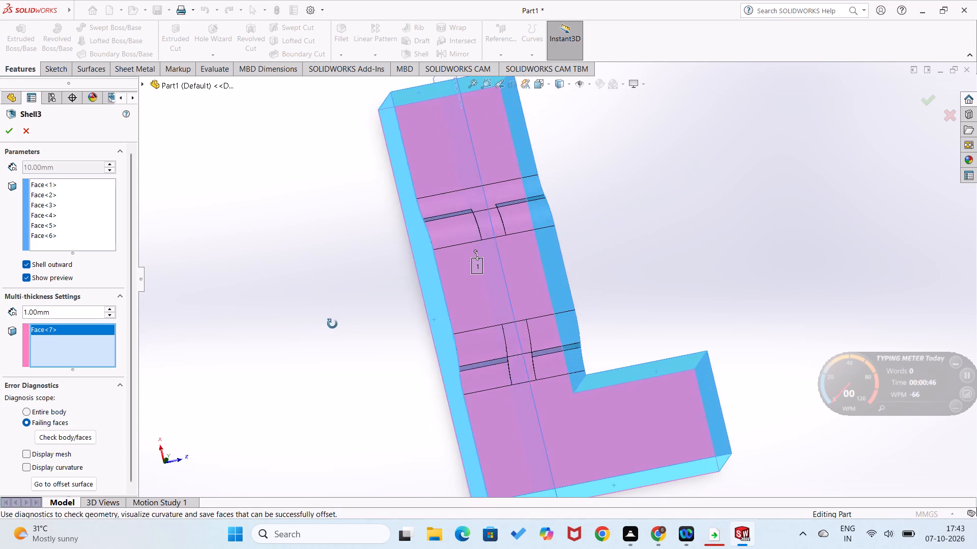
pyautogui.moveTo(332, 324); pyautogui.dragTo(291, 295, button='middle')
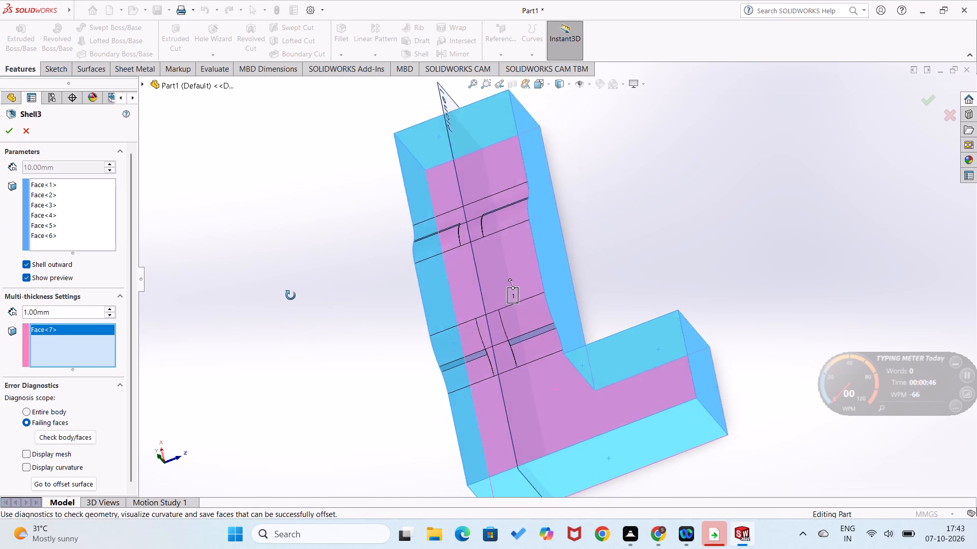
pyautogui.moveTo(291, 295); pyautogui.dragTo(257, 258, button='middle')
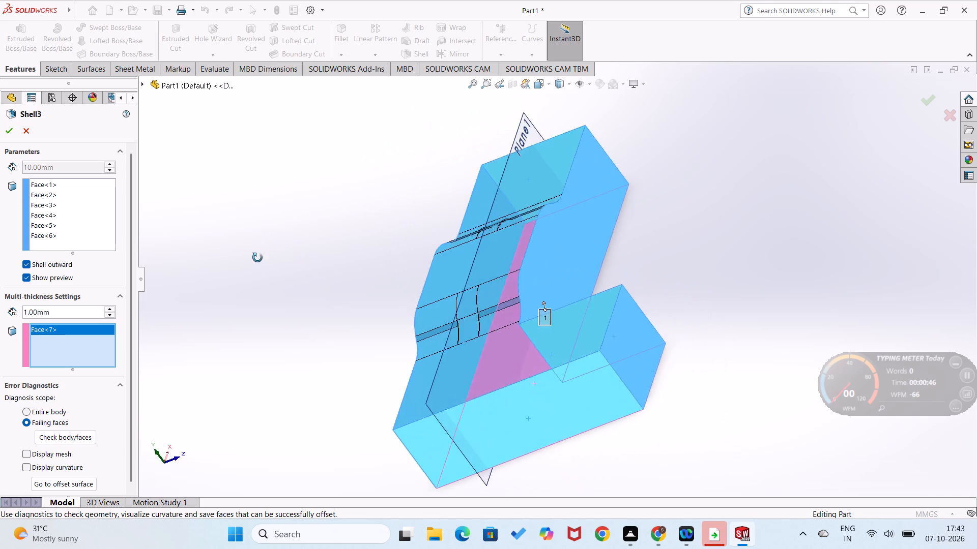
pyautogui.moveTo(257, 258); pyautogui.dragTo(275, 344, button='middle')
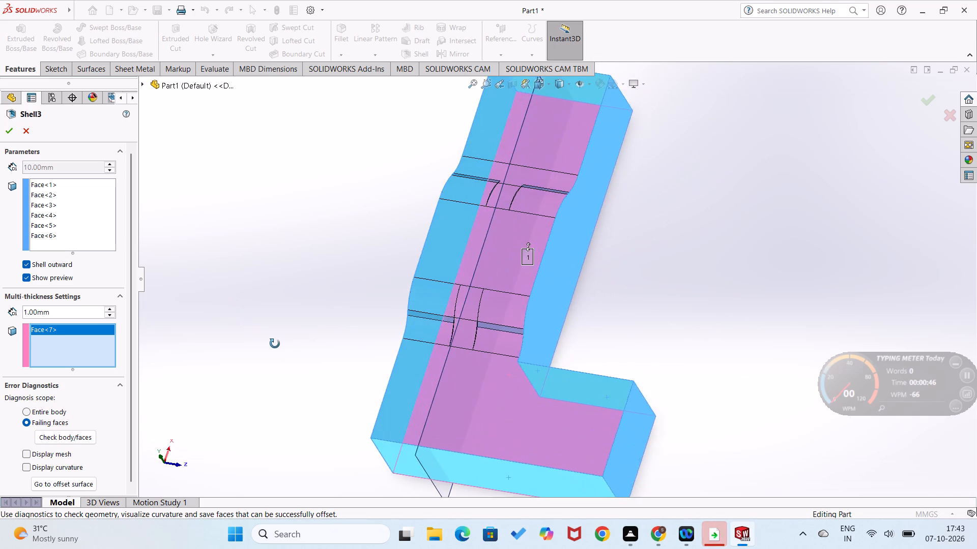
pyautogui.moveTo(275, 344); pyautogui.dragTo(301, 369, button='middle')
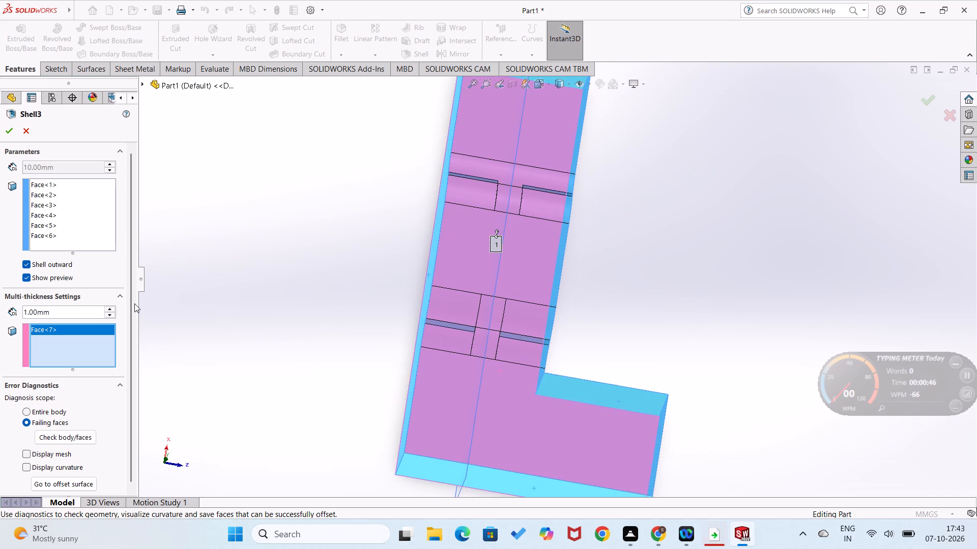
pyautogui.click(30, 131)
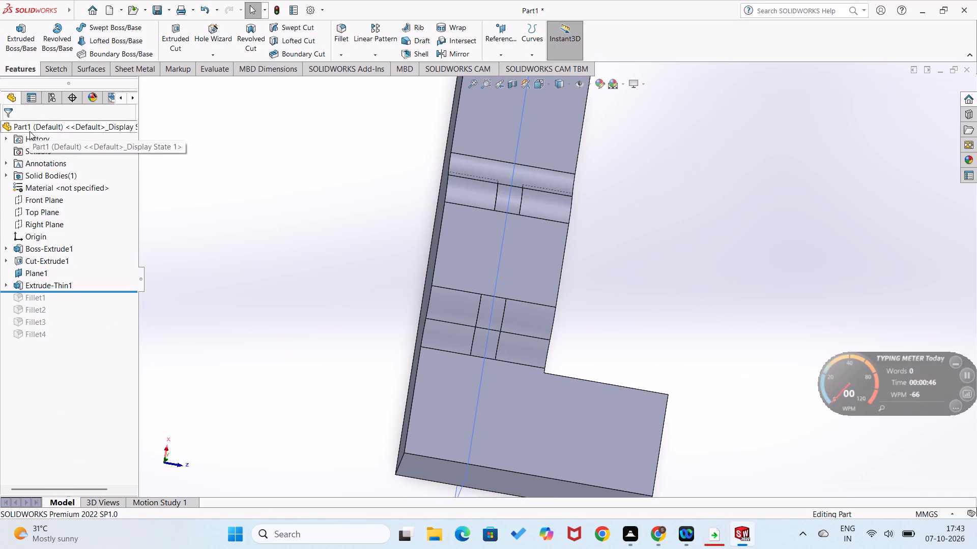
# Start a 10 mm outward shell and assign a separate 1 mm thickness to the six side faces around the L-shaped body.
pyautogui.click(415, 55)
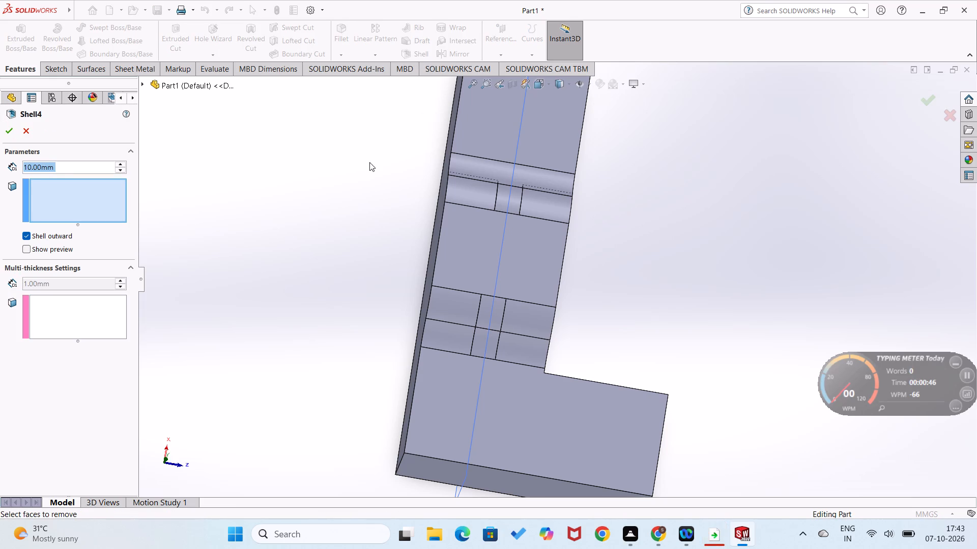
pyautogui.click(70, 303)
pyautogui.moveTo(308, 353); pyautogui.dragTo(299, 345, button='middle')
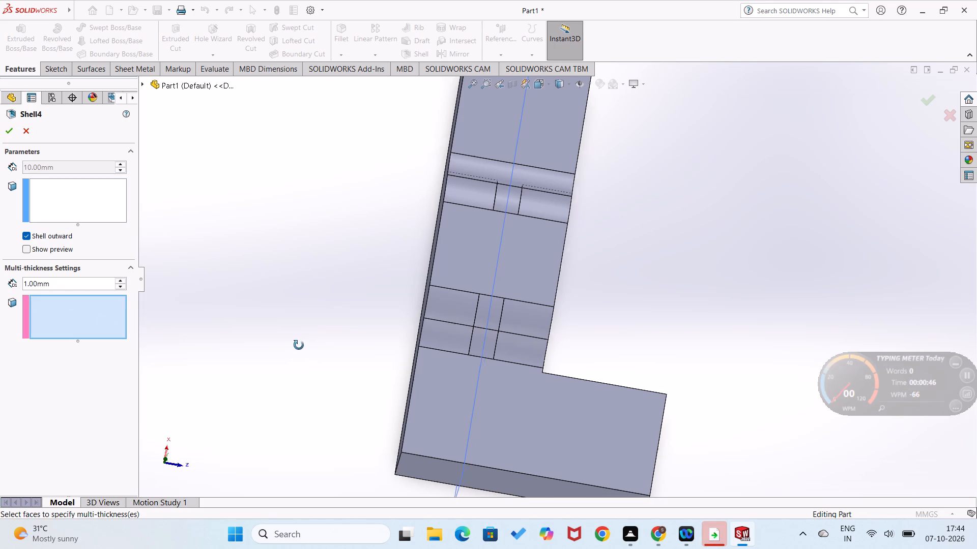
pyautogui.moveTo(299, 345); pyautogui.dragTo(204, 318, button='middle')
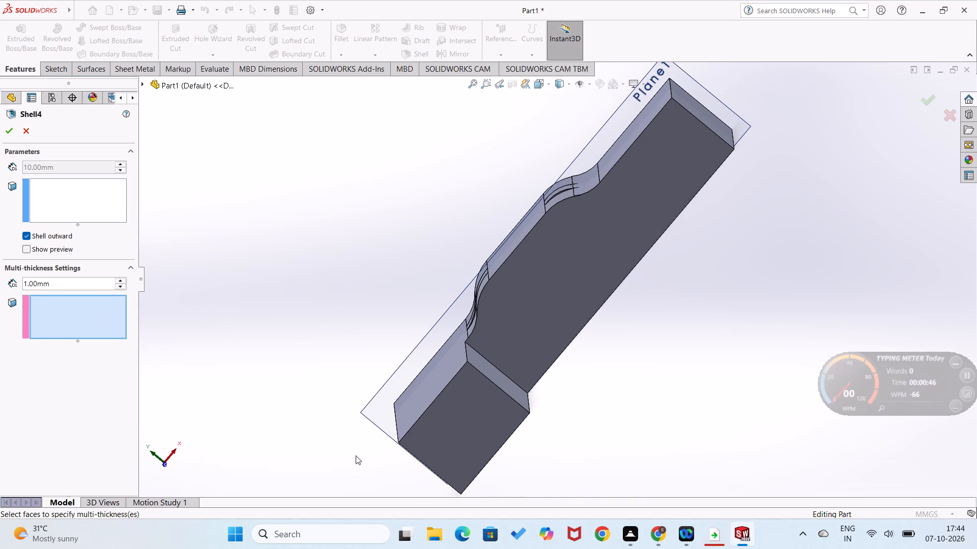
pyautogui.click(448, 444)
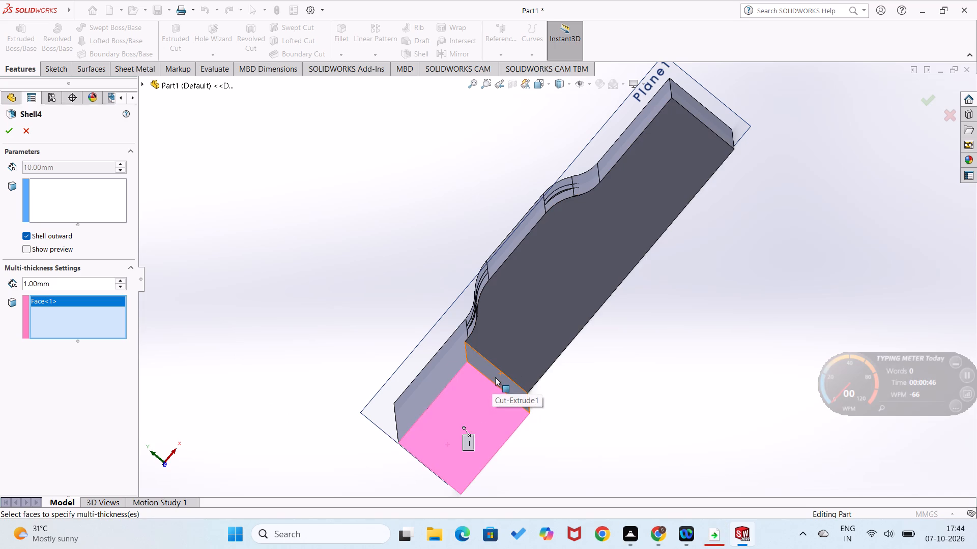
pyautogui.moveTo(496, 379); pyautogui.dragTo(496, 448, button='middle')
pyautogui.click(499, 412)
pyautogui.click(538, 284)
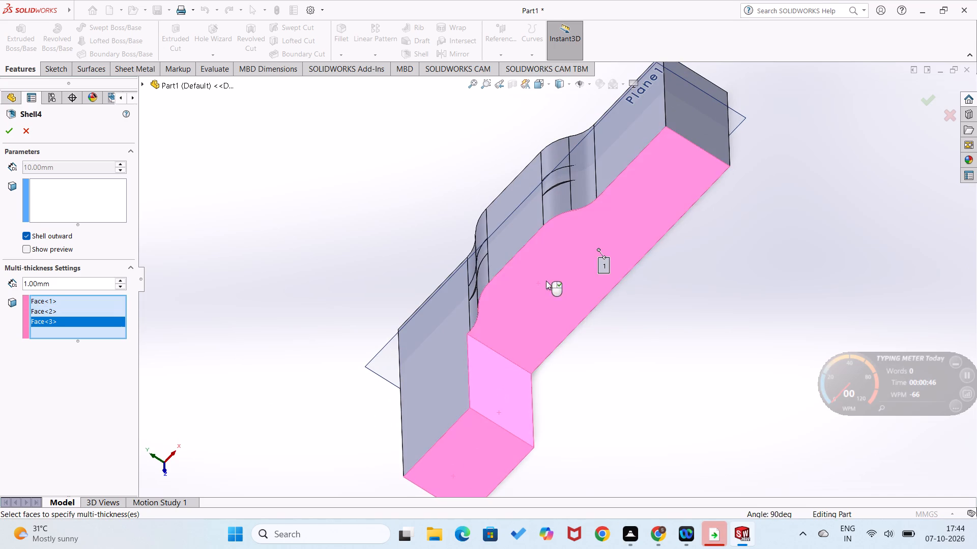
pyautogui.moveTo(612, 246); pyautogui.dragTo(626, 437, button='middle')
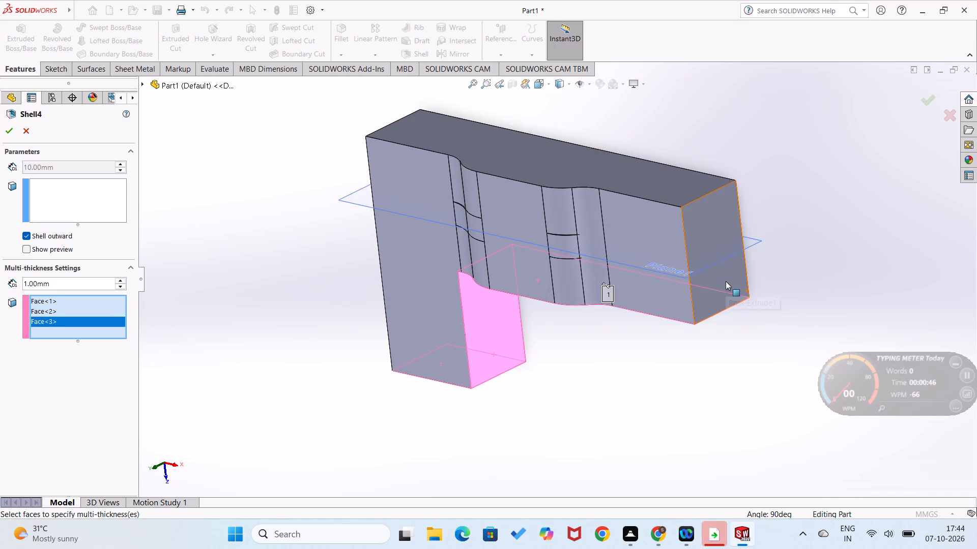
pyautogui.click(726, 281)
pyautogui.click(664, 180)
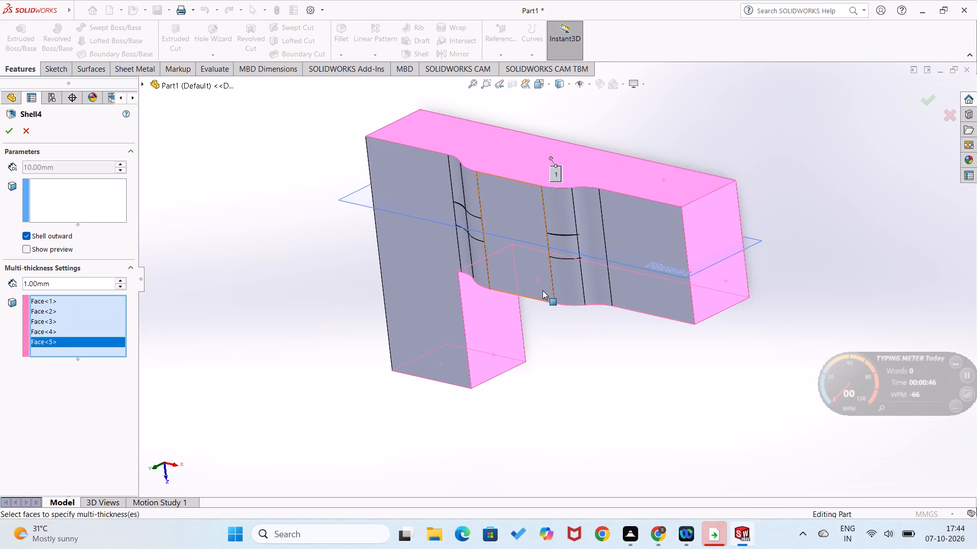
pyautogui.moveTo(540, 304); pyautogui.dragTo(664, 347, button='middle')
pyautogui.click(457, 265)
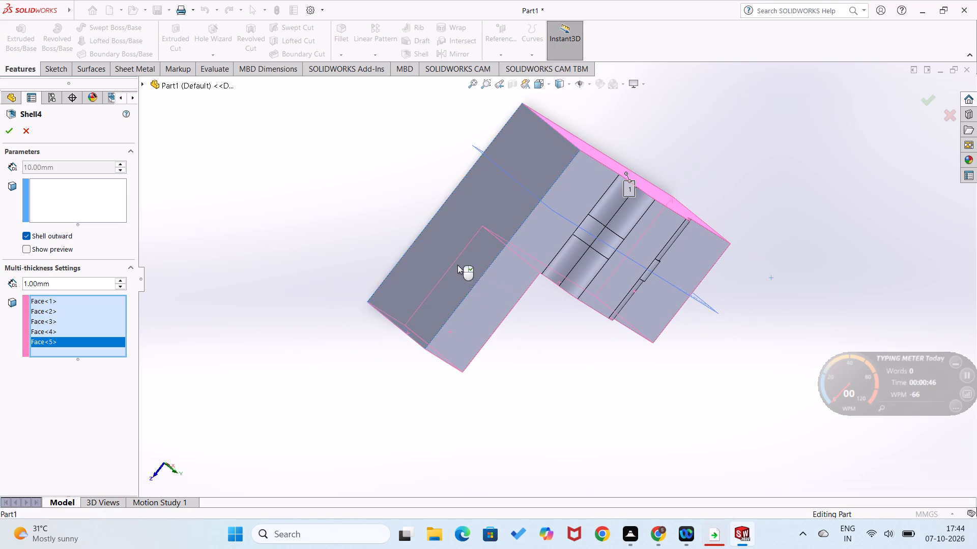
pyautogui.moveTo(526, 362); pyautogui.dragTo(591, 219, button='middle')
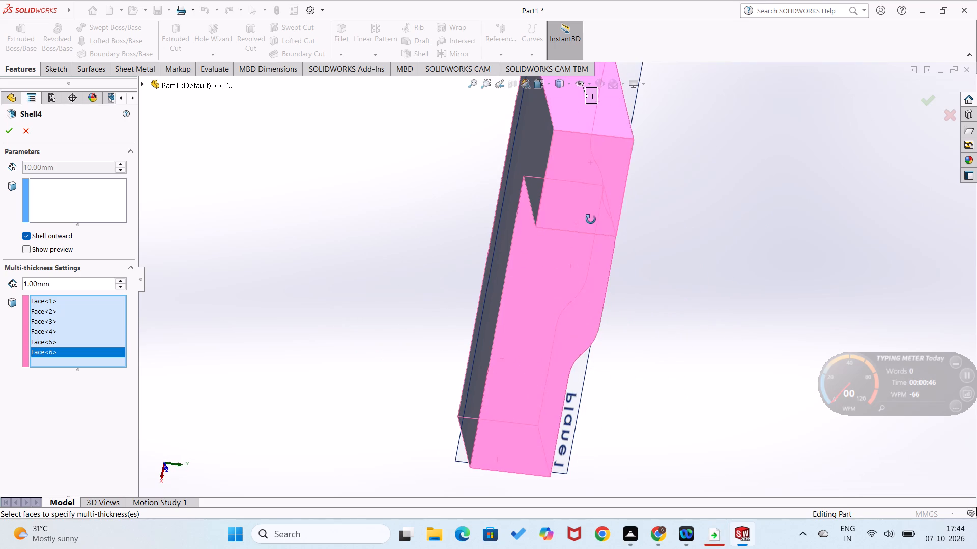
pyautogui.moveTo(591, 219); pyautogui.dragTo(592, 219, button='middle')
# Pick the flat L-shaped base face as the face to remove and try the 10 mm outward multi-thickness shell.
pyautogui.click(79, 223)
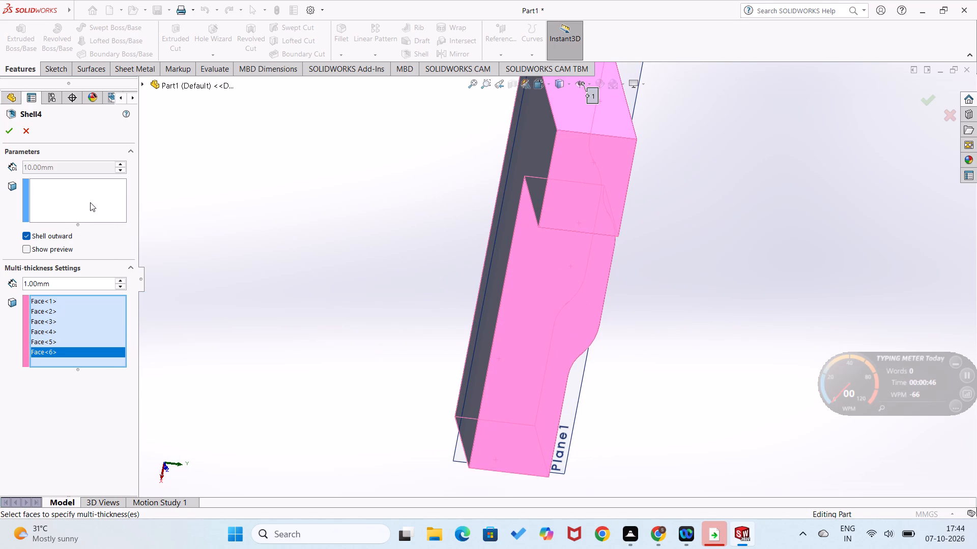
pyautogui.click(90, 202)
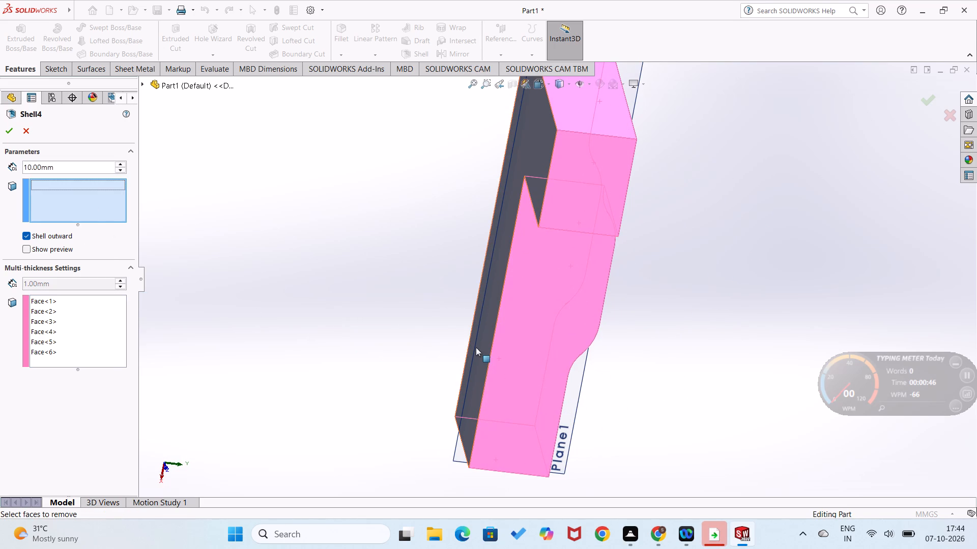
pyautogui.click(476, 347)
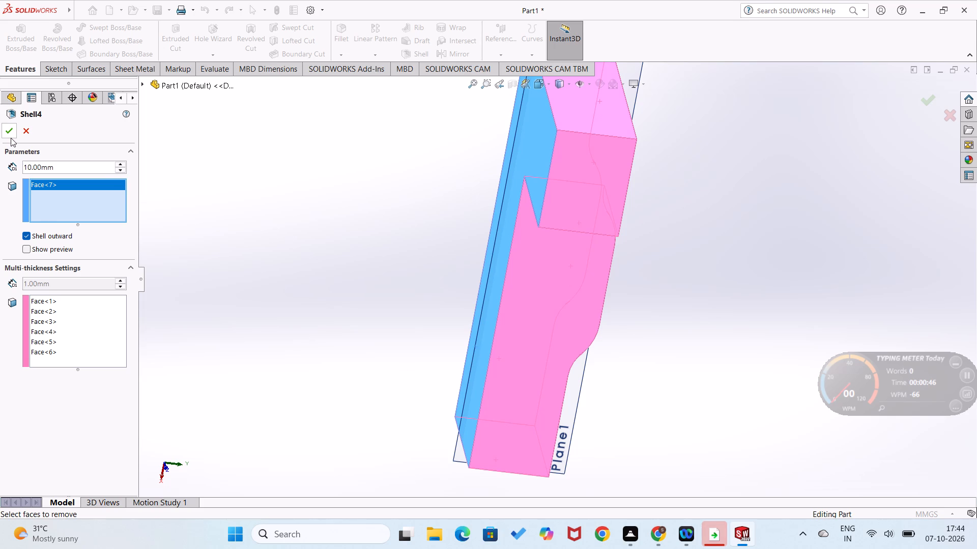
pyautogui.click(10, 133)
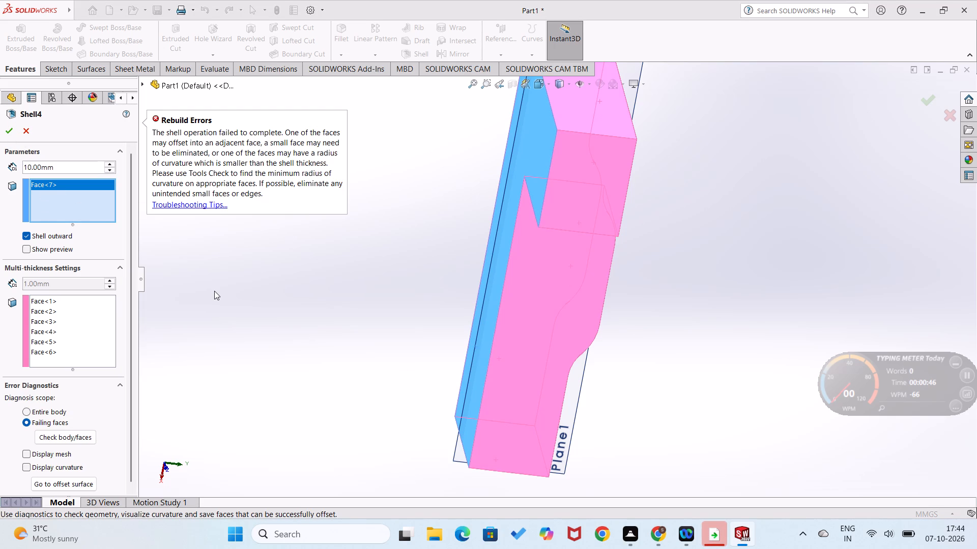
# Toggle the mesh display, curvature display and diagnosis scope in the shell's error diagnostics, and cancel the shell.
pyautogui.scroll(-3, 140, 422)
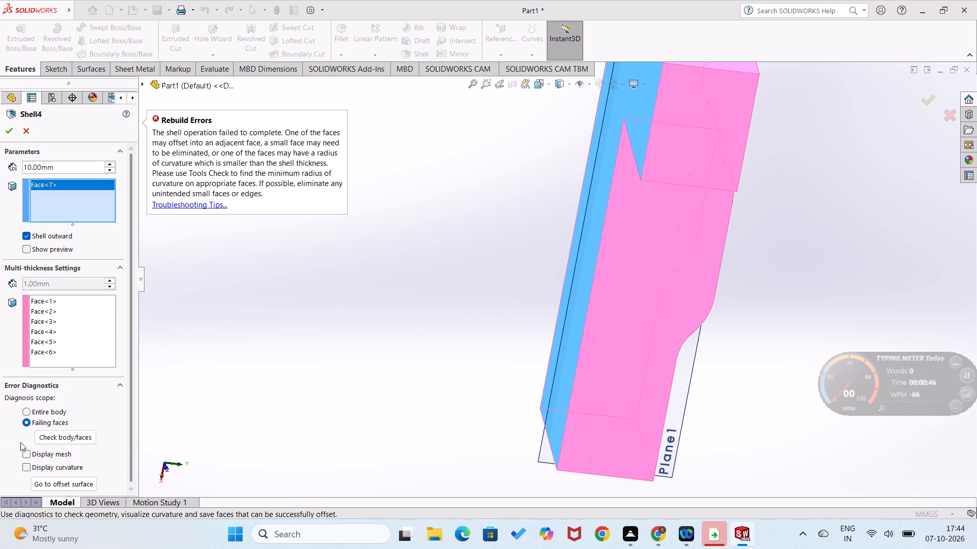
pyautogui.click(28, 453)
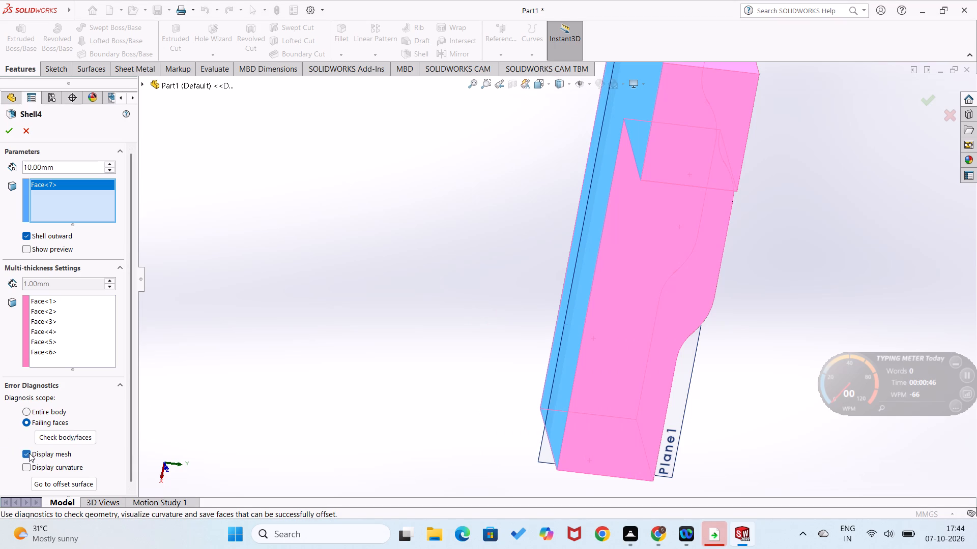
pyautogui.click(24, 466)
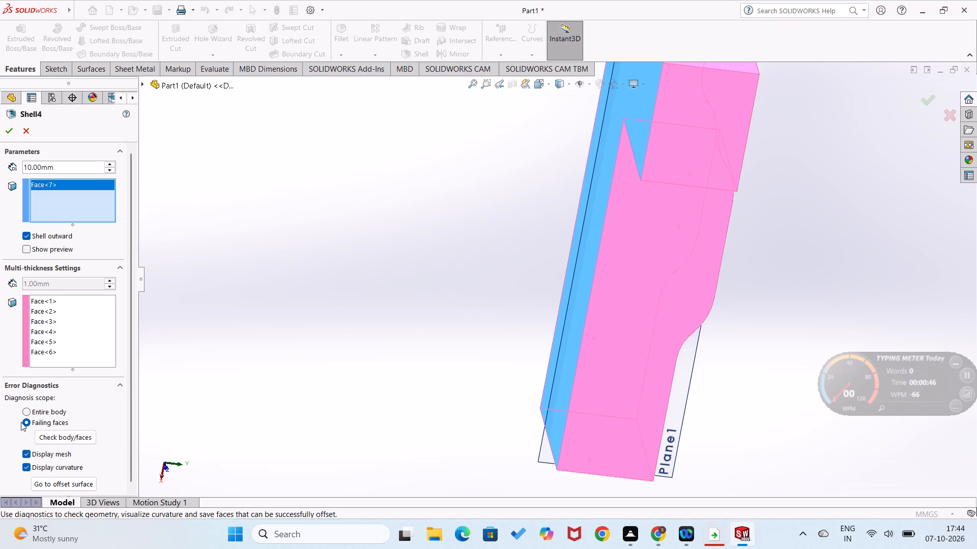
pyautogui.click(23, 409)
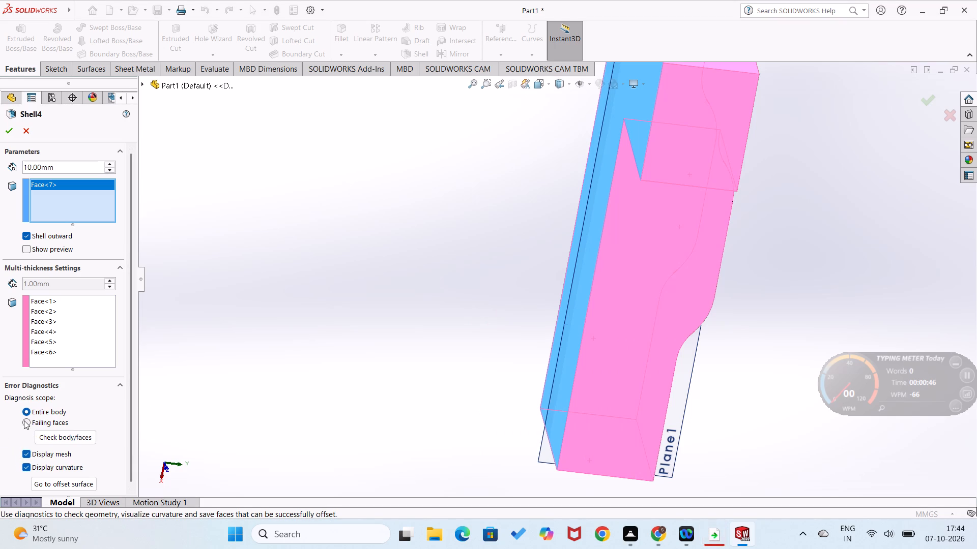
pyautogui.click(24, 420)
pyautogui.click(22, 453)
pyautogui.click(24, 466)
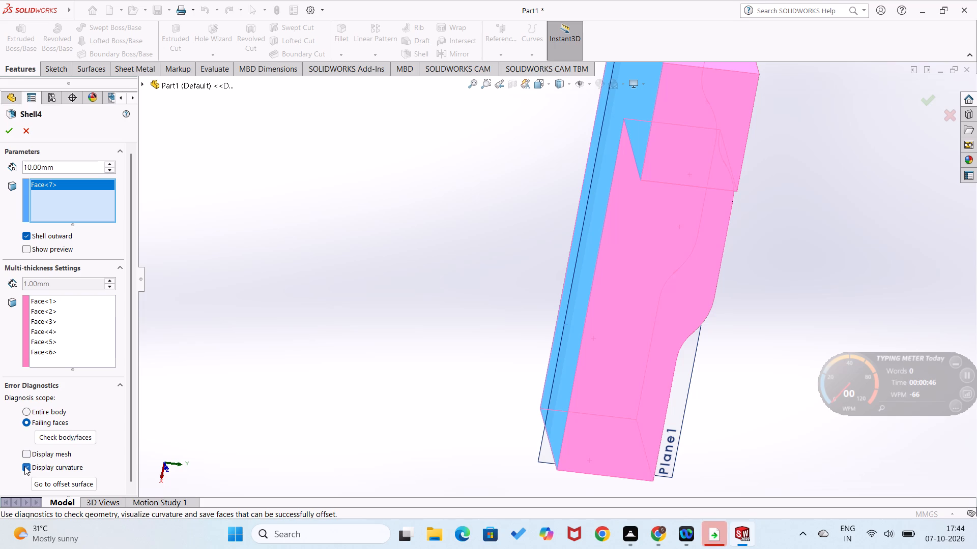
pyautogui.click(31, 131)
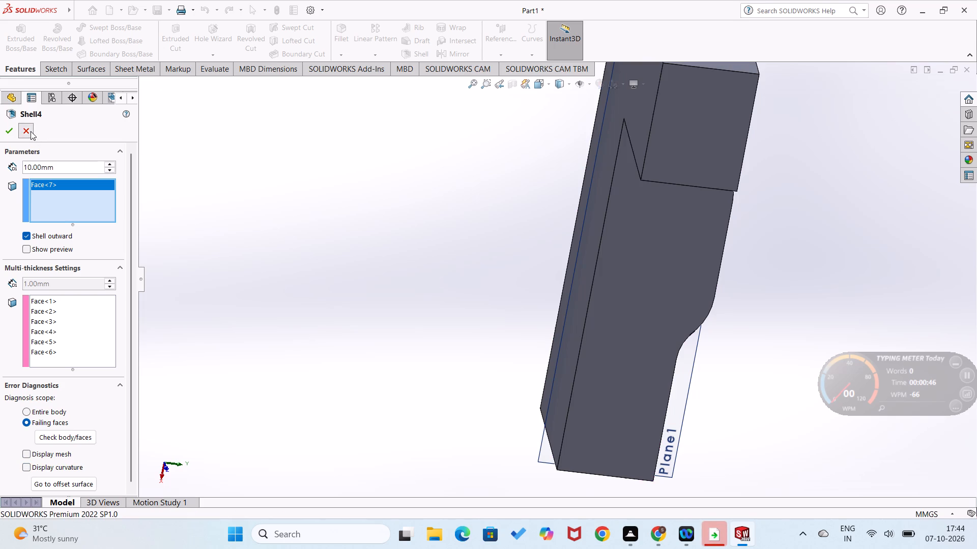
# Examine the L-shaped body's raised profile, short leg and side faces from several directions, including the top view.
pyautogui.scroll(3, 339, 254)
pyautogui.moveTo(339, 254); pyautogui.dragTo(284, 219, button='middle')
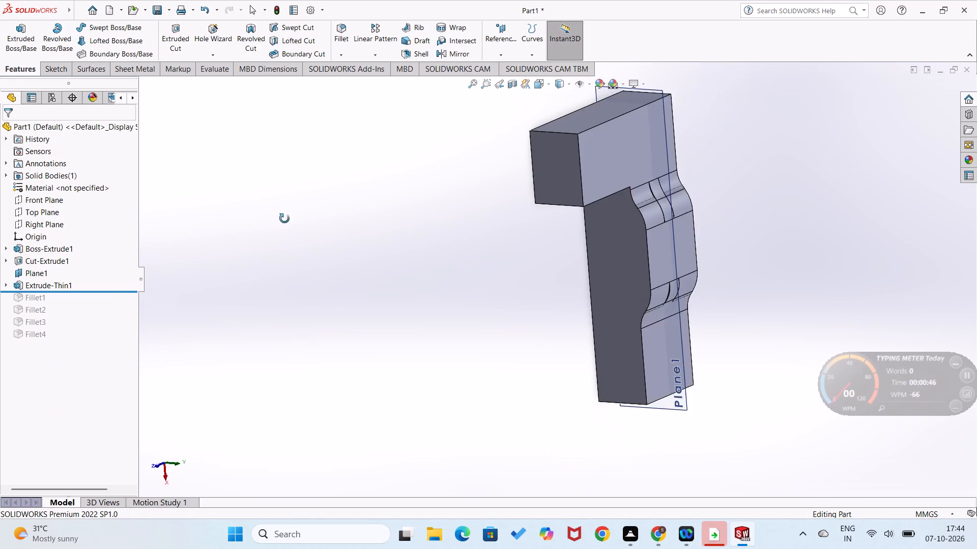
pyautogui.moveTo(284, 219); pyautogui.dragTo(236, 205, button='middle')
pyautogui.scroll(1, 237, 210)
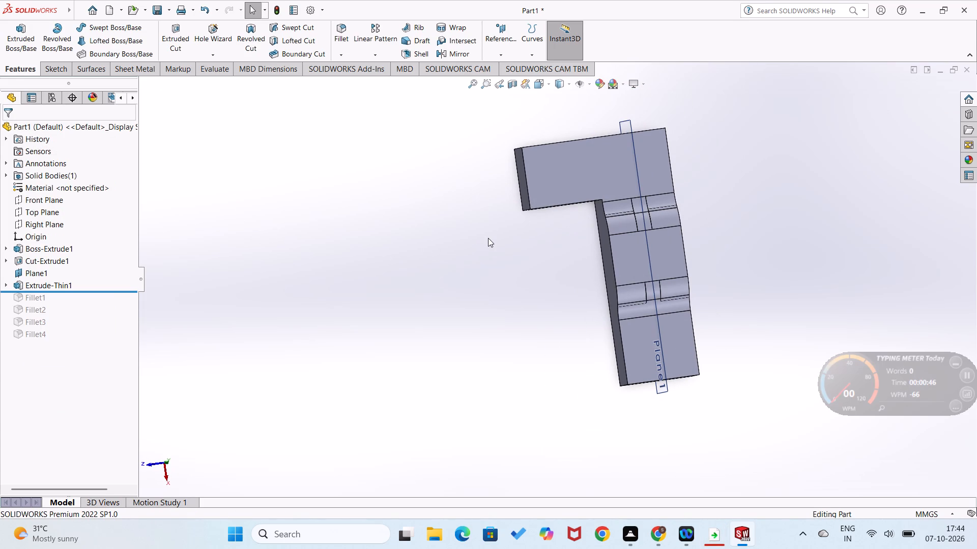
pyautogui.moveTo(488, 238); pyautogui.dragTo(509, 252, button='middle')
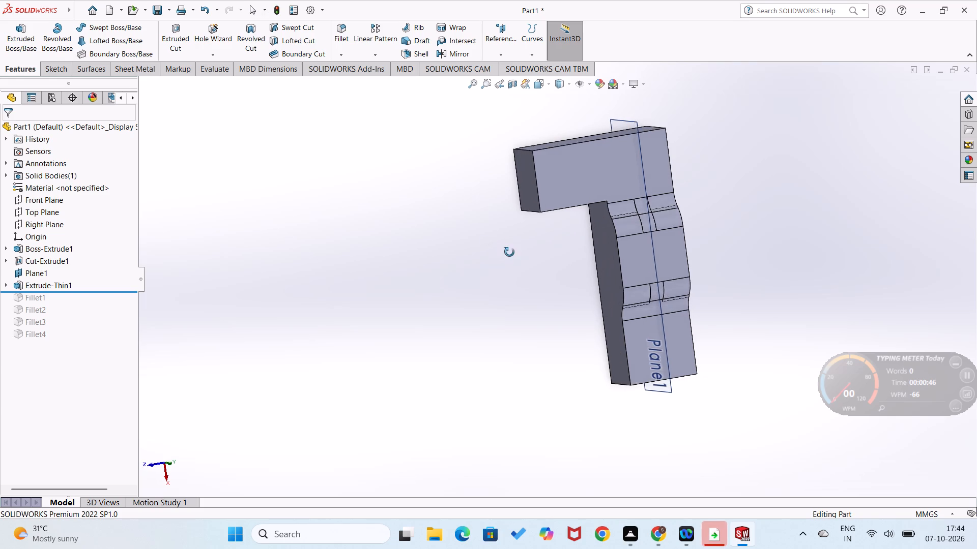
pyautogui.moveTo(509, 252); pyautogui.dragTo(576, 237, button='middle')
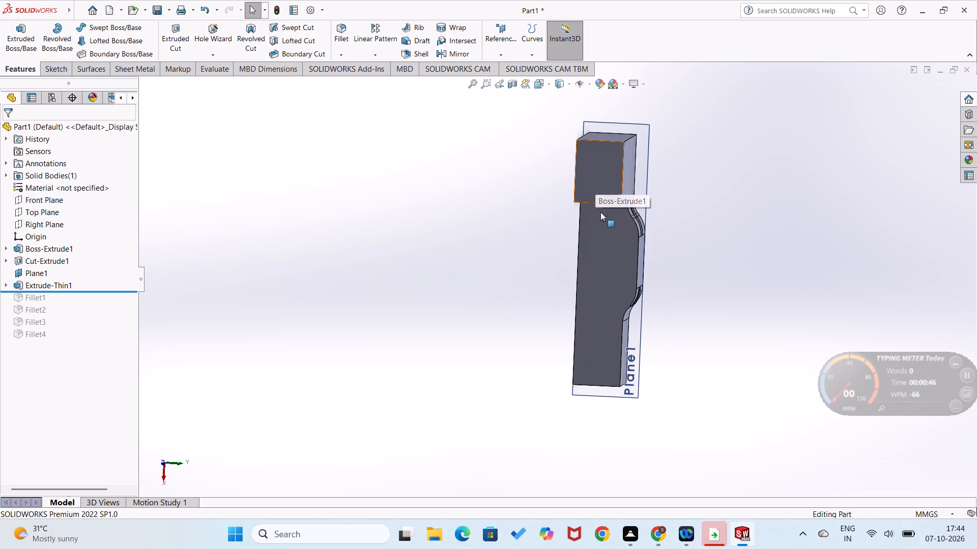
pyautogui.moveTo(595, 191); pyautogui.dragTo(642, 220, button='middle')
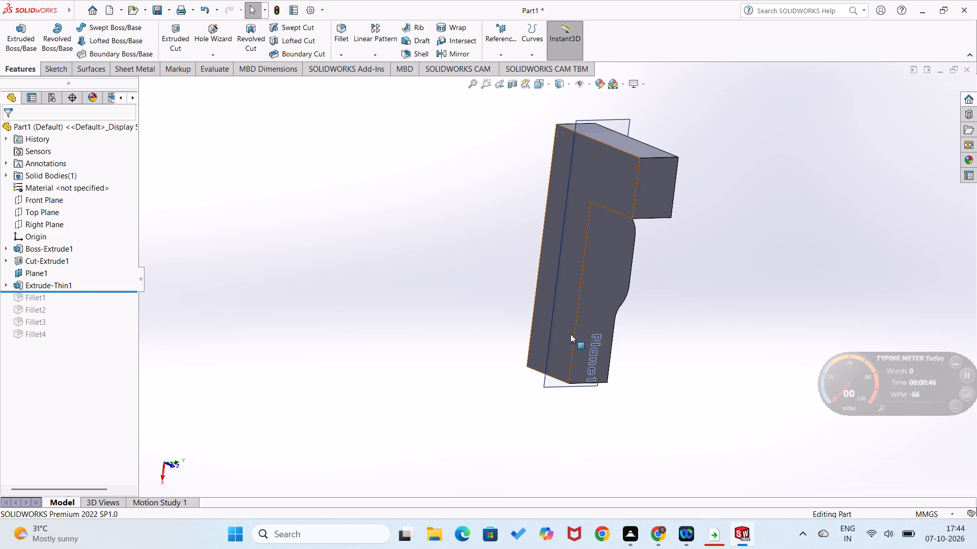
pyautogui.moveTo(569, 334); pyautogui.dragTo(500, 361, button='middle')
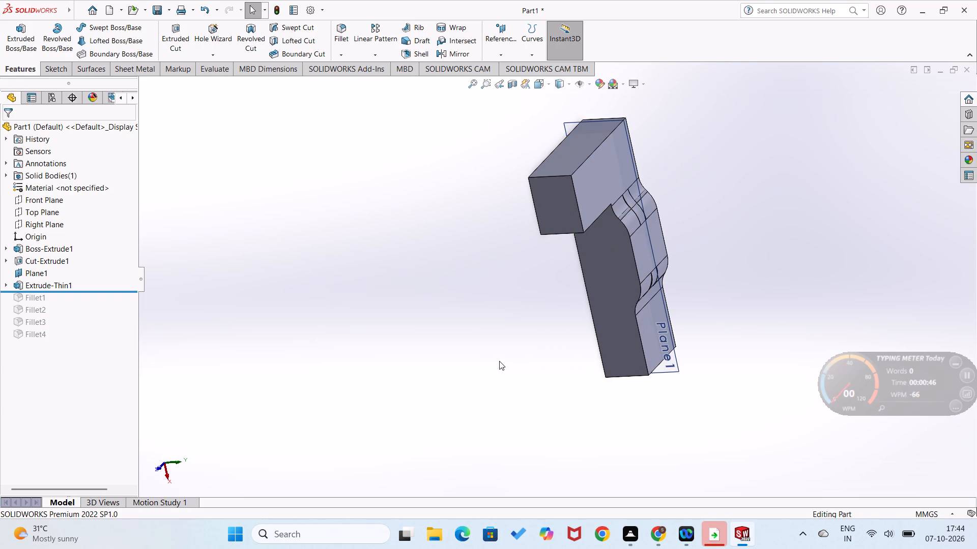
pyautogui.hotkey('ctrl', '9')
pyautogui.hotkey('ctrl', '9')
pyautogui.hotkey('ctrl', '8')
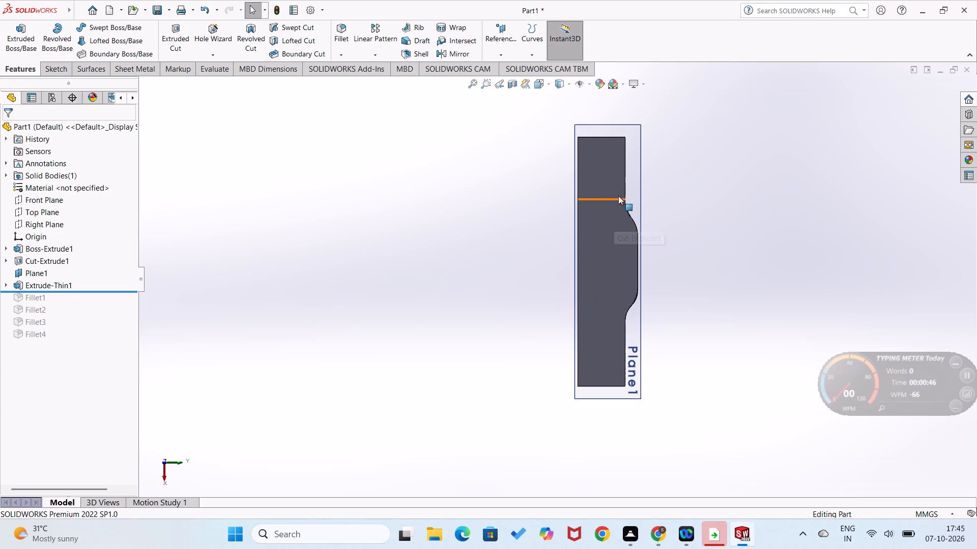
pyautogui.moveTo(691, 247); pyautogui.dragTo(688, 172, button='right')
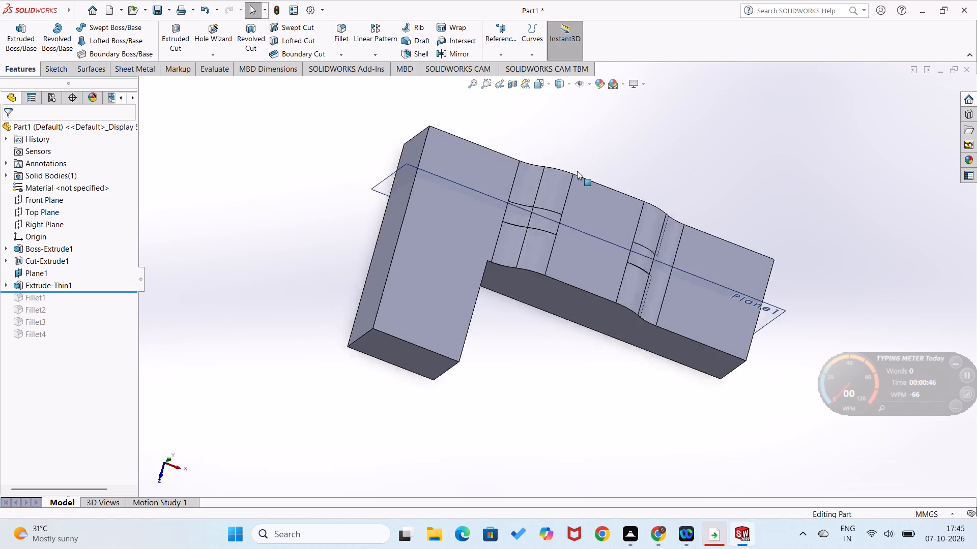
pyautogui.moveTo(420, 420); pyautogui.dragTo(472, 358, button='middle')
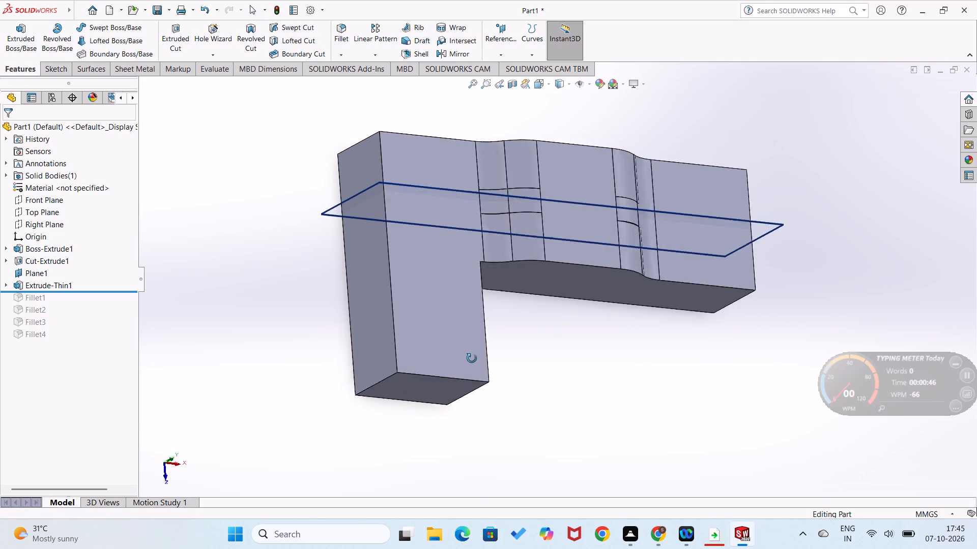
pyautogui.moveTo(472, 358); pyautogui.dragTo(483, 341, button='middle')
pyautogui.moveTo(344, 384); pyautogui.dragTo(339, 256, button='right')
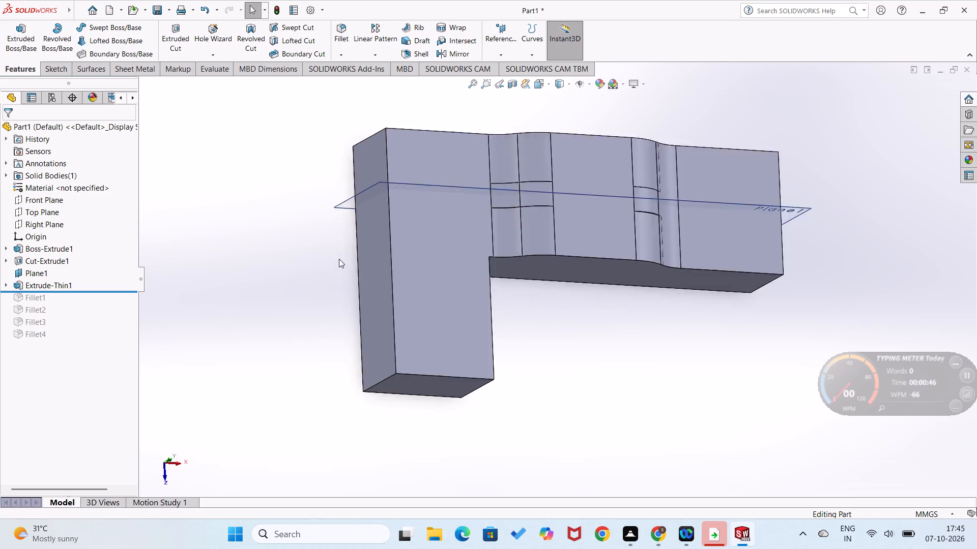
pyautogui.moveTo(314, 363); pyautogui.dragTo(315, 216, button='right')
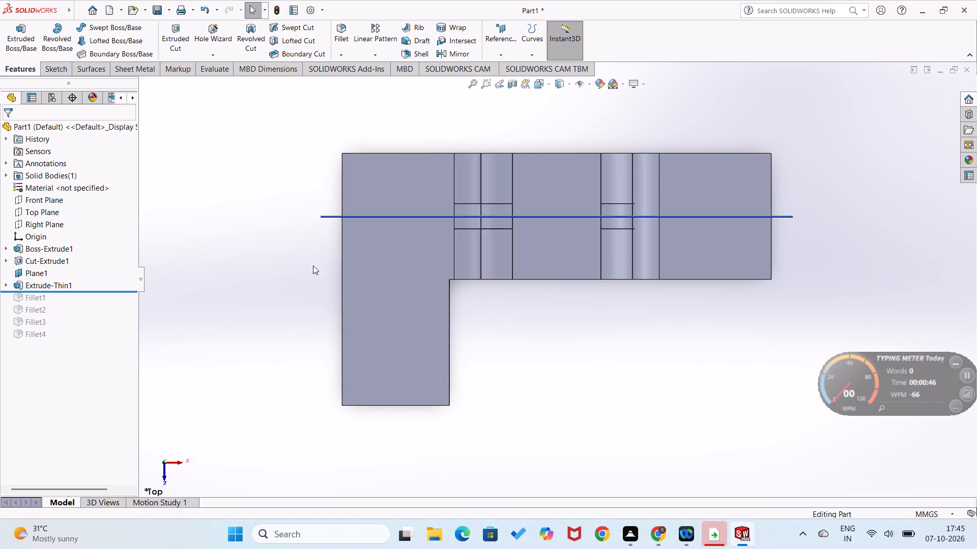
pyautogui.moveTo(323, 347); pyautogui.dragTo(335, 228, button='middle')
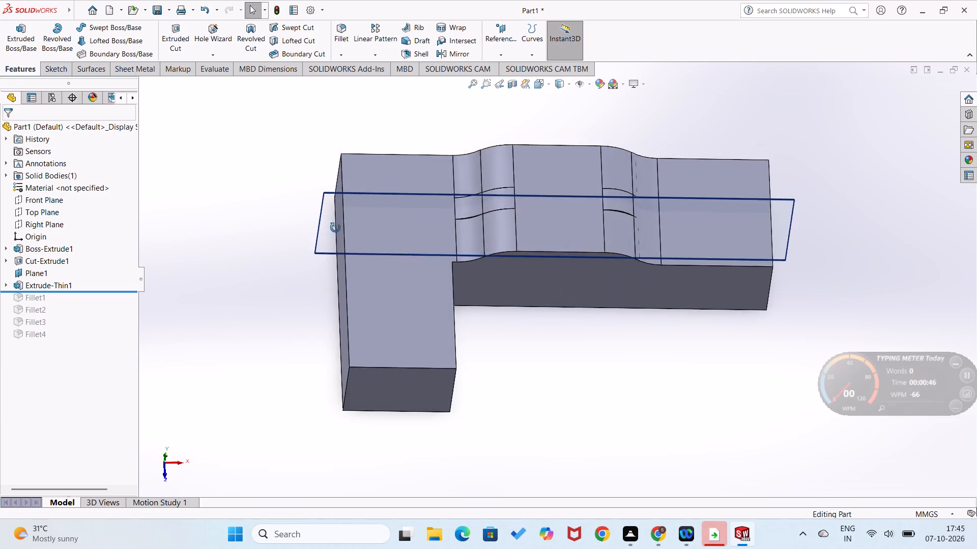
pyautogui.moveTo(335, 228); pyautogui.dragTo(337, 203, button='middle')
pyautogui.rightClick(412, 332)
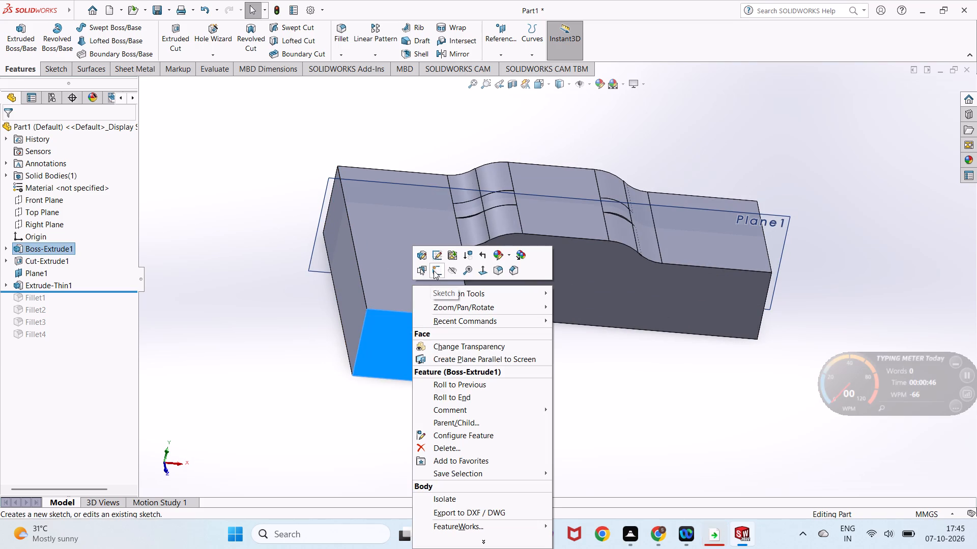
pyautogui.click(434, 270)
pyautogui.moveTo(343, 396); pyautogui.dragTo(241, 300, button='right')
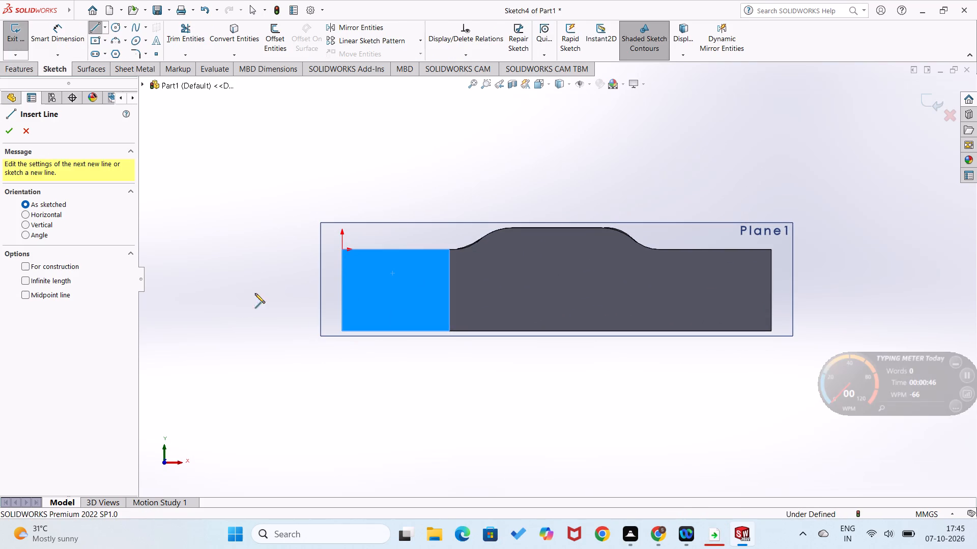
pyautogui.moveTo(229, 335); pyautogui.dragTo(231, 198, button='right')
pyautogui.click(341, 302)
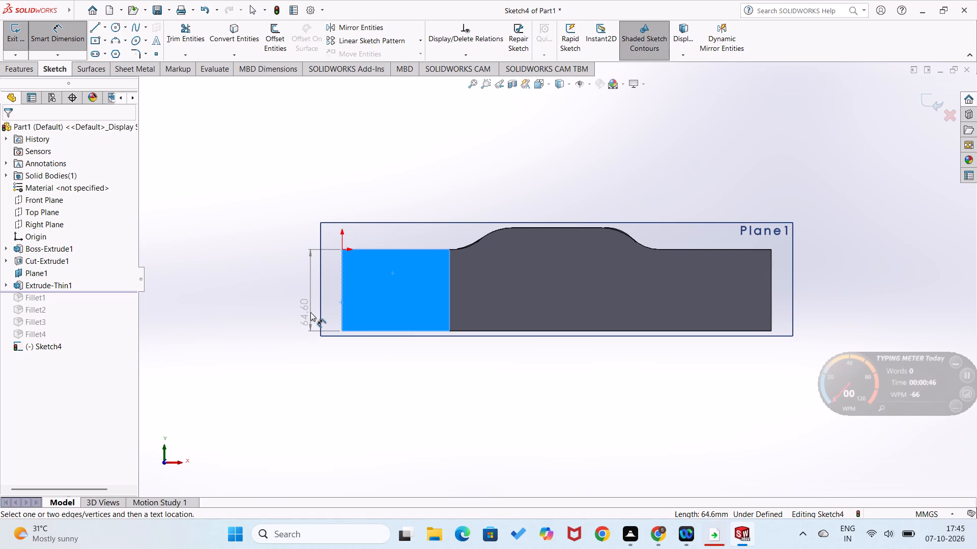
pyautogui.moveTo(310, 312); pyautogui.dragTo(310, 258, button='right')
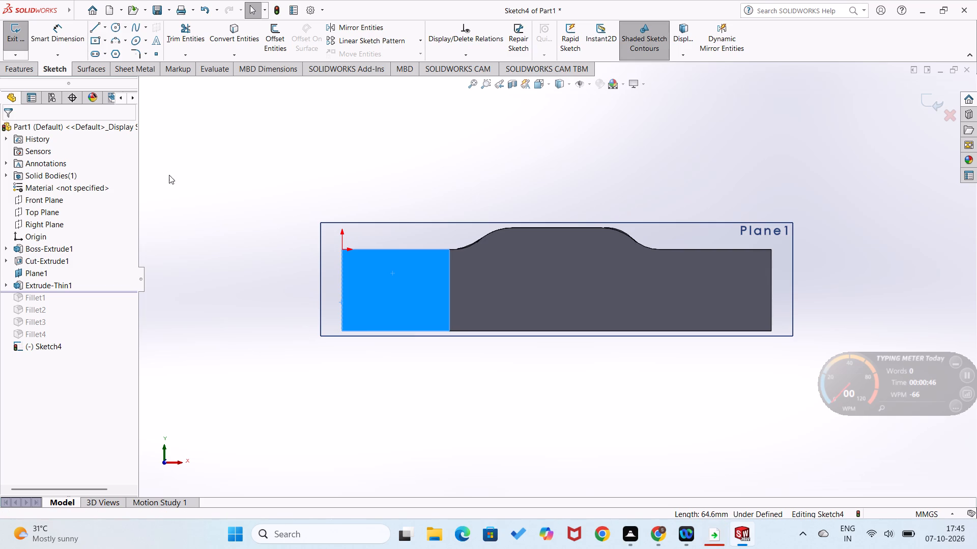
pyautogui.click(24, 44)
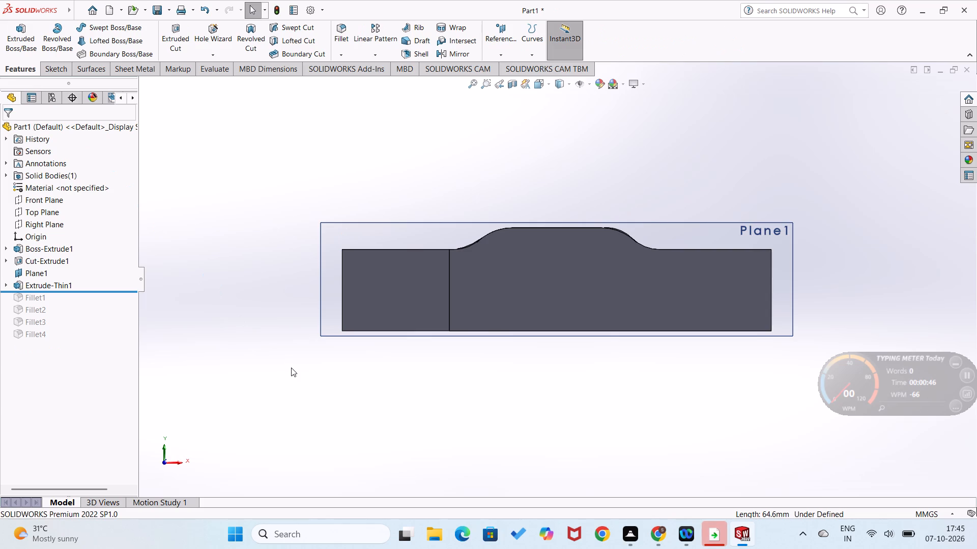
# Start a reference plane from the flat L-shaped base face with a 1 mm offset, flipped toward the inside of the body.
pyautogui.moveTo(291, 368); pyautogui.dragTo(299, 377, button='middle')
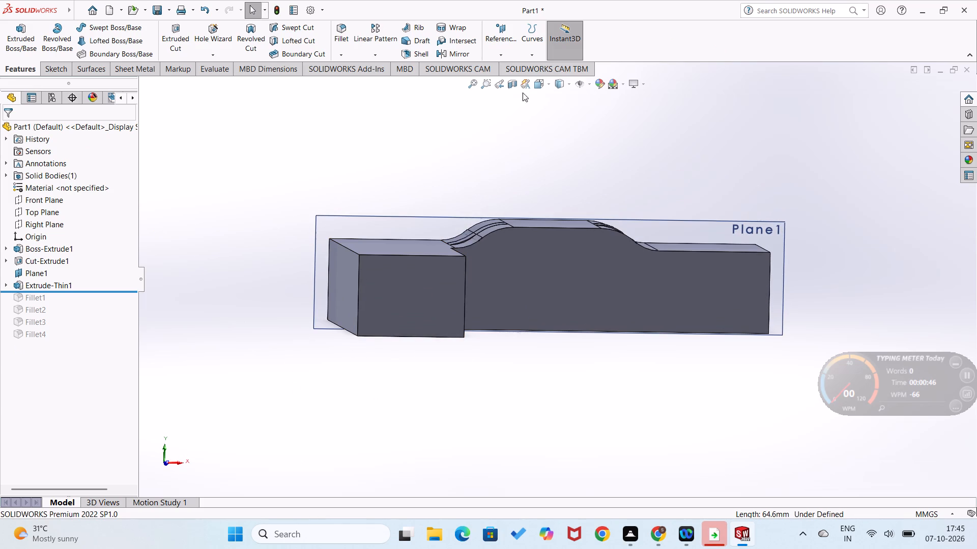
pyautogui.click(503, 53)
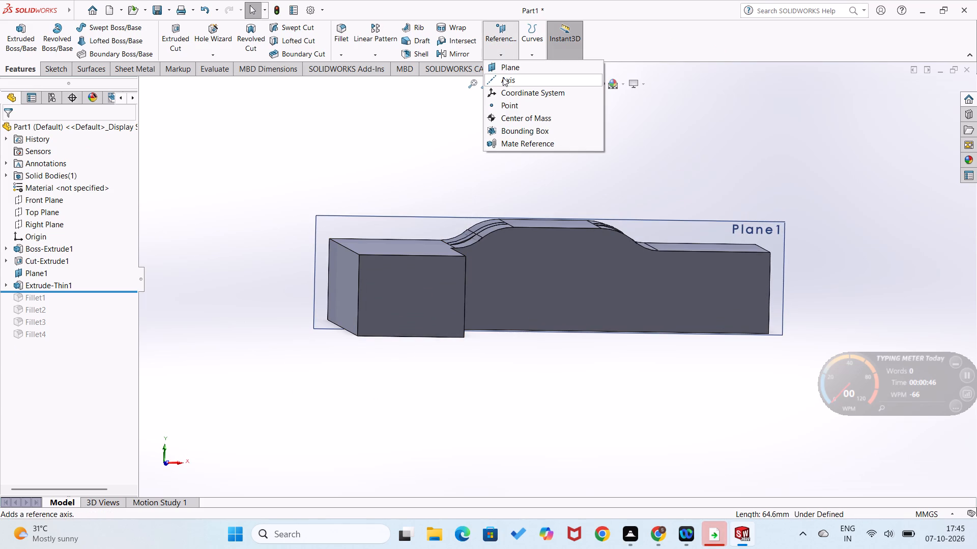
pyautogui.click(512, 70)
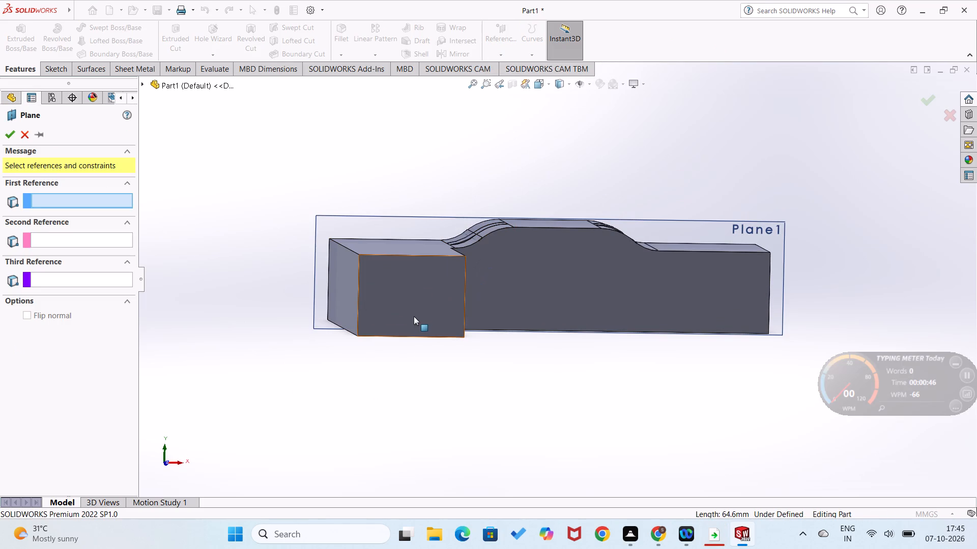
pyautogui.moveTo(401, 340); pyautogui.dragTo(420, 218, button='middle')
pyautogui.rightClick(415, 278)
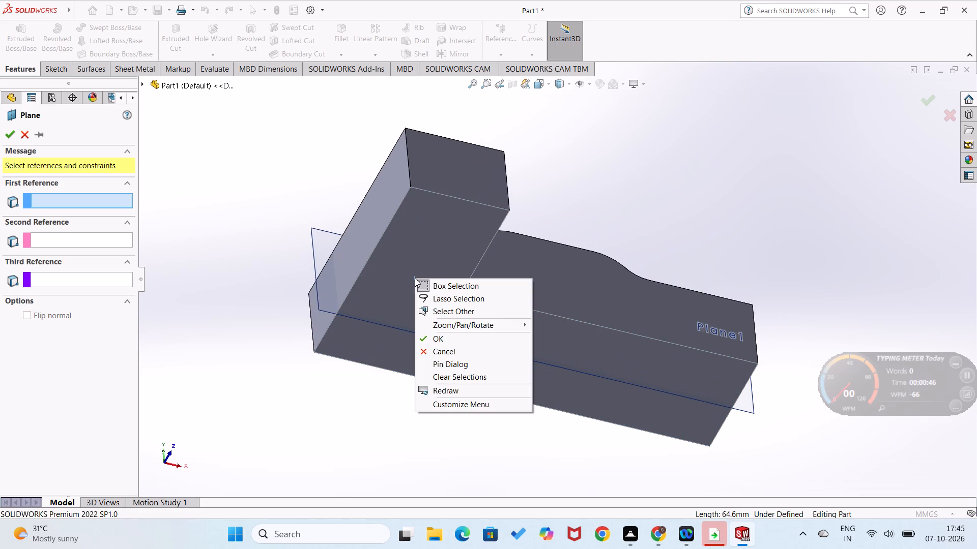
pyautogui.click(397, 294)
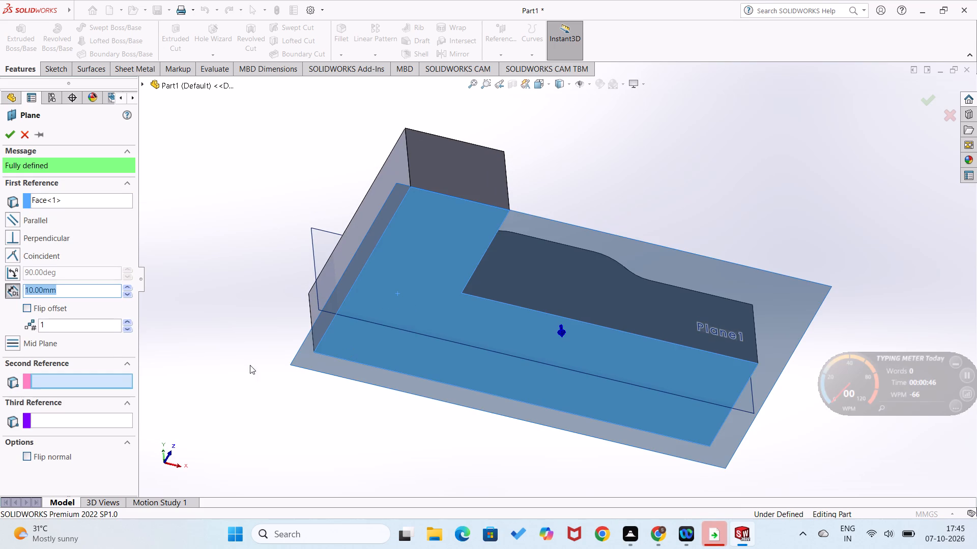
pyautogui.press('1')
pyautogui.press('Return')
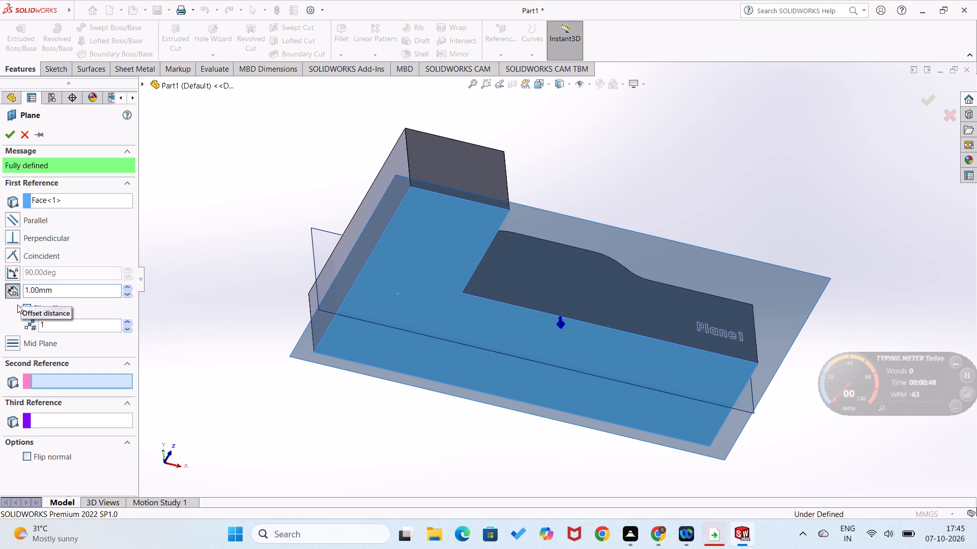
pyautogui.click(26, 311)
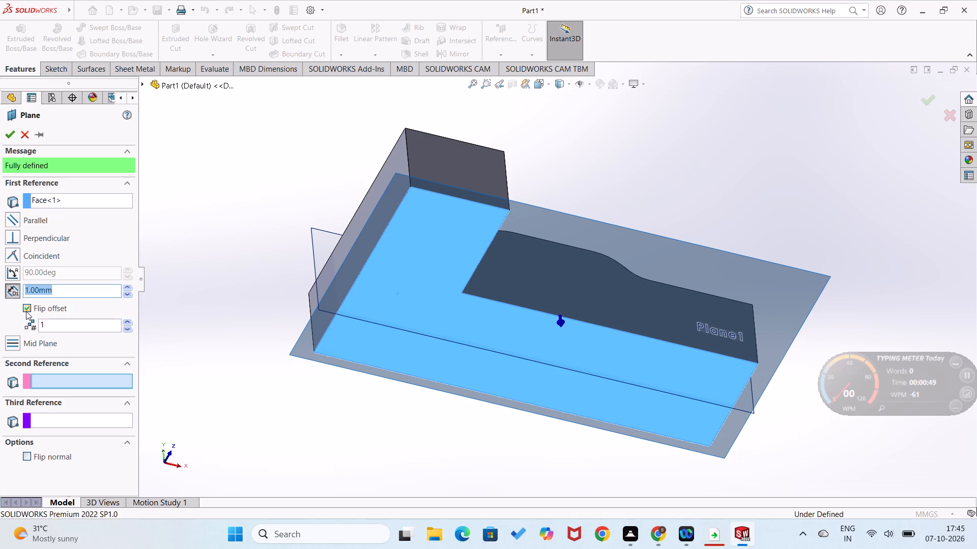
# Set the plane's flipped offset to 64.60-1 (63.60 mm) and create the plane.
pyautogui.moveTo(268, 357); pyautogui.dragTo(247, 466, button='middle')
pyautogui.moveTo(100, 286); pyautogui.dragTo(95, 286)
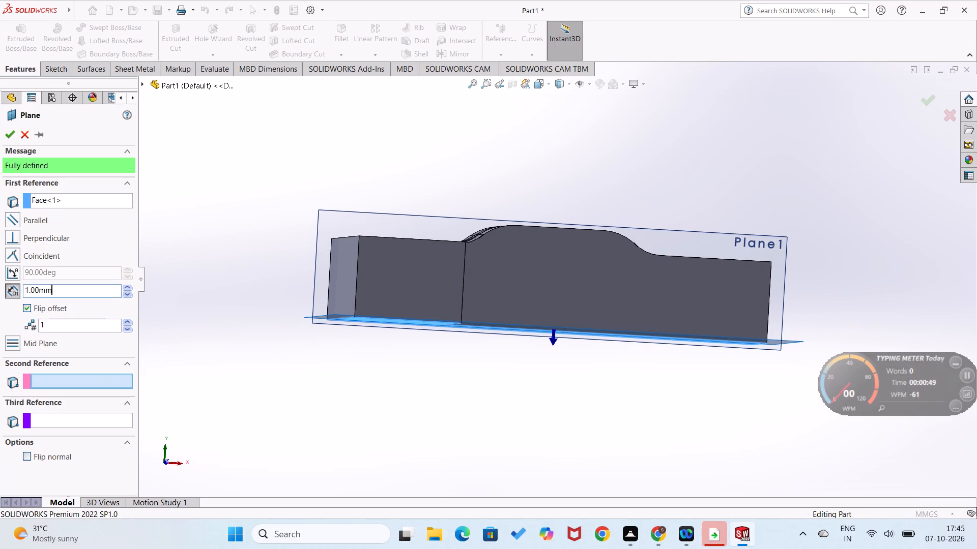
pyautogui.moveTo(95, 286); pyautogui.dragTo(19, 285)
pyautogui.press('BackSpace')
pyautogui.write('640')
pyautogui.press('BackSpace')
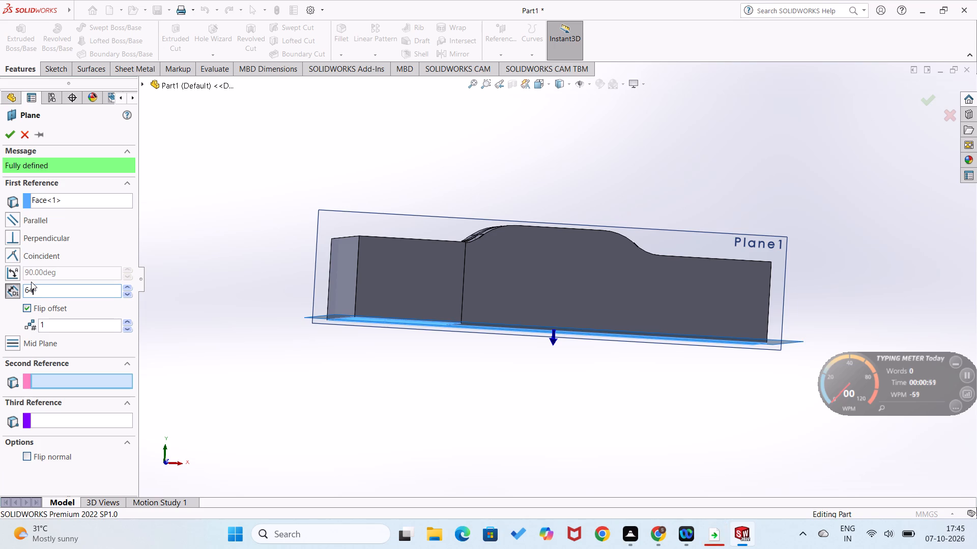
pyautogui.write('.60-1')
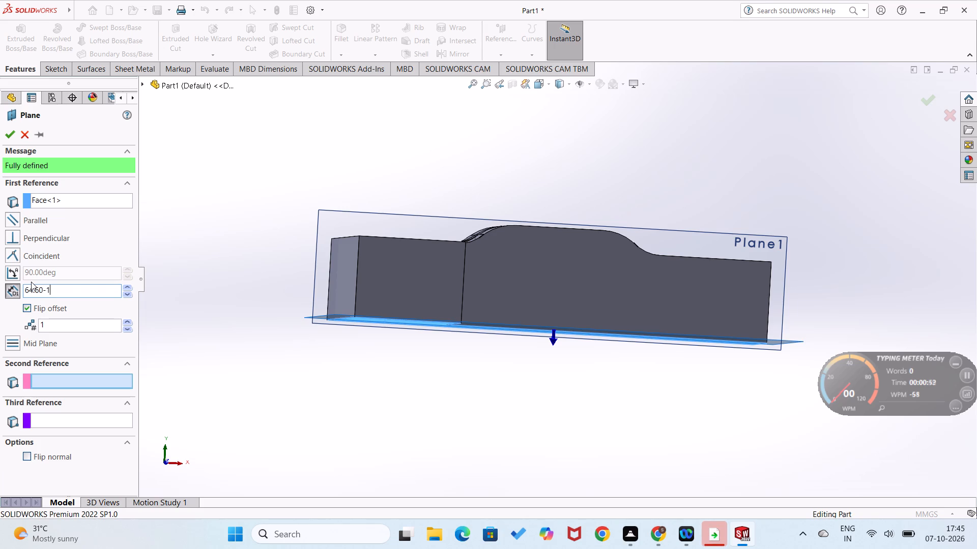
pyautogui.press('Return')
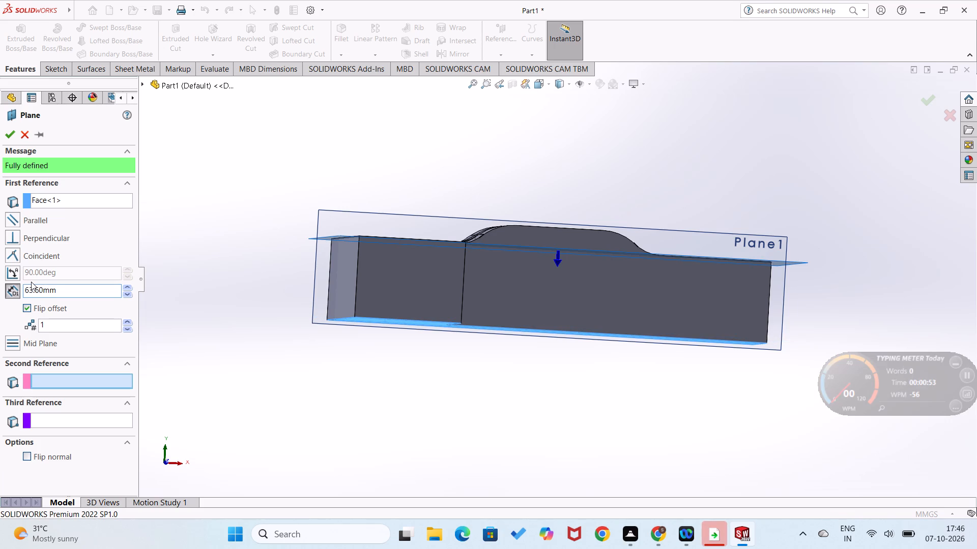
pyautogui.moveTo(351, 370); pyautogui.dragTo(346, 389, button='middle')
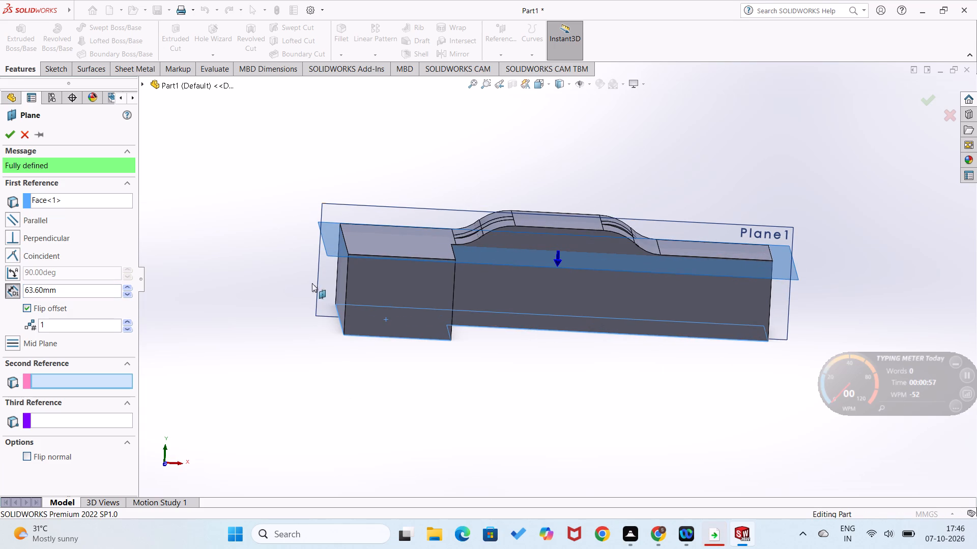
pyautogui.click(8, 130)
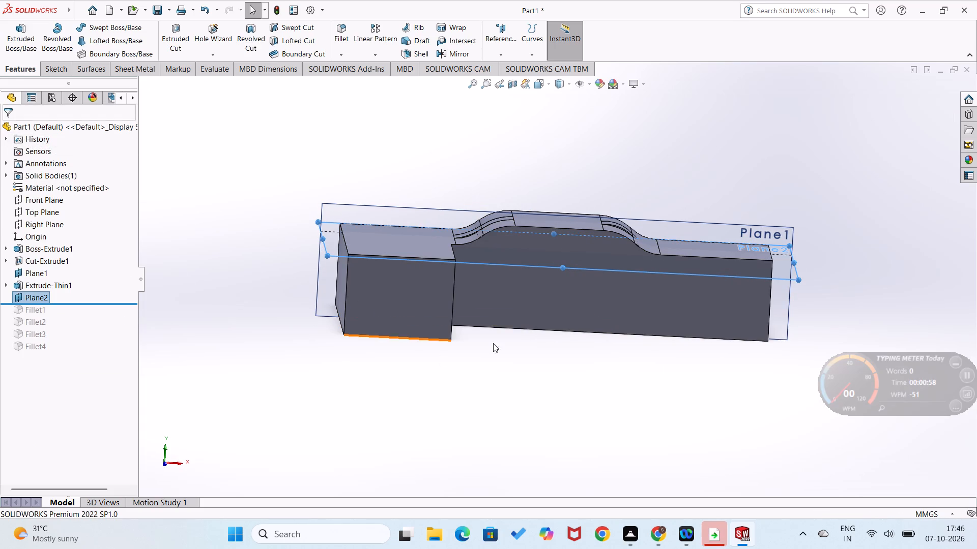
# Sketch a closed six-line L-shaped outline on the new offset plane, tracing the body's outer corners.
pyautogui.rightClick(537, 269)
pyautogui.click(436, 388)
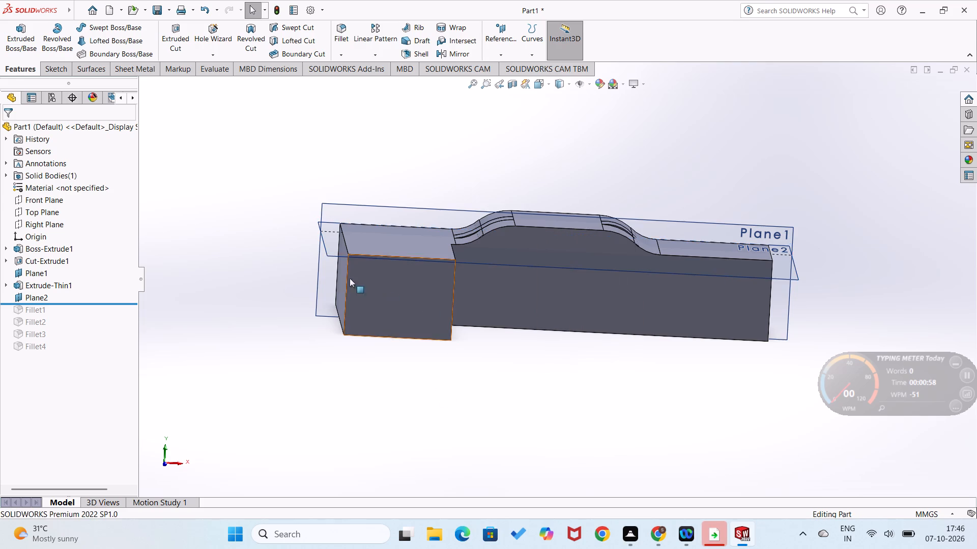
pyautogui.rightClick(333, 253)
pyautogui.click(356, 238)
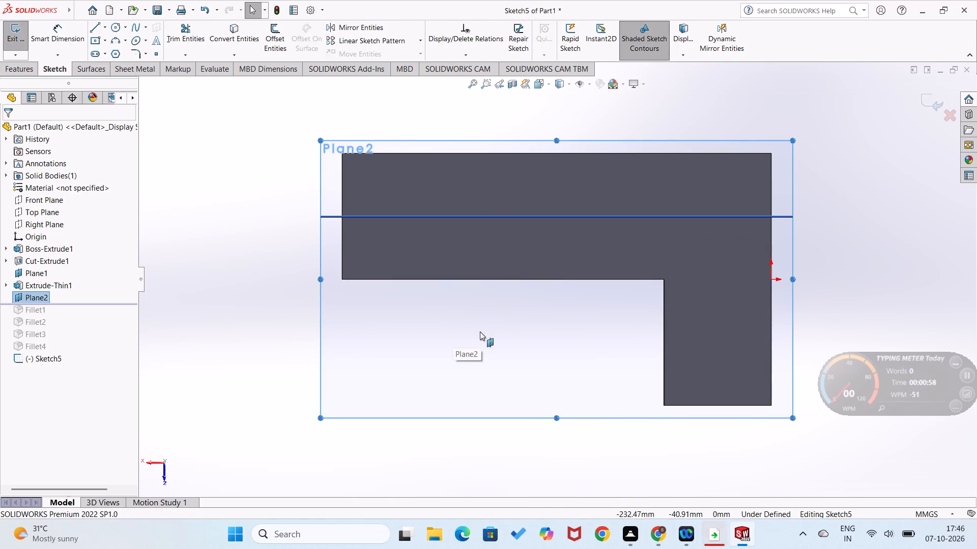
pyautogui.moveTo(527, 328); pyautogui.dragTo(452, 370, button='right')
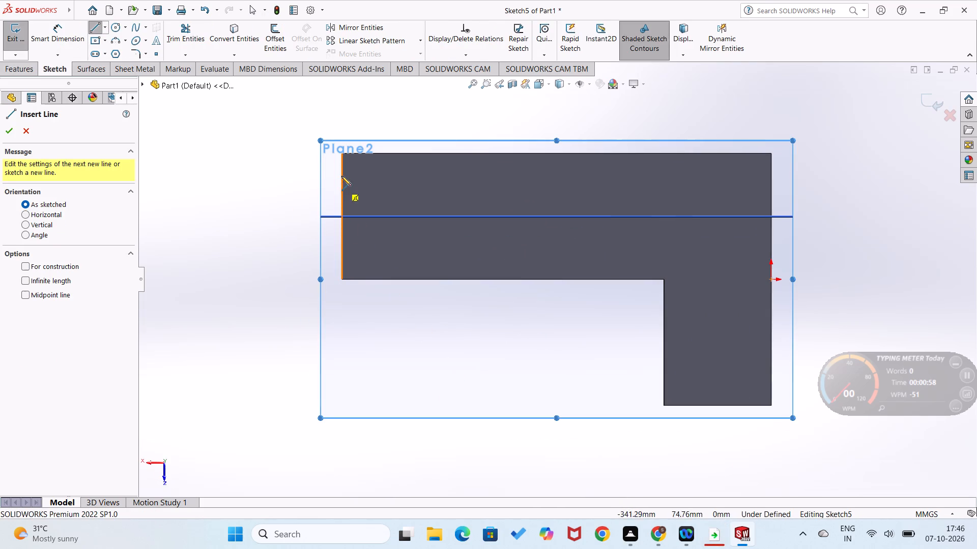
pyautogui.click(343, 154)
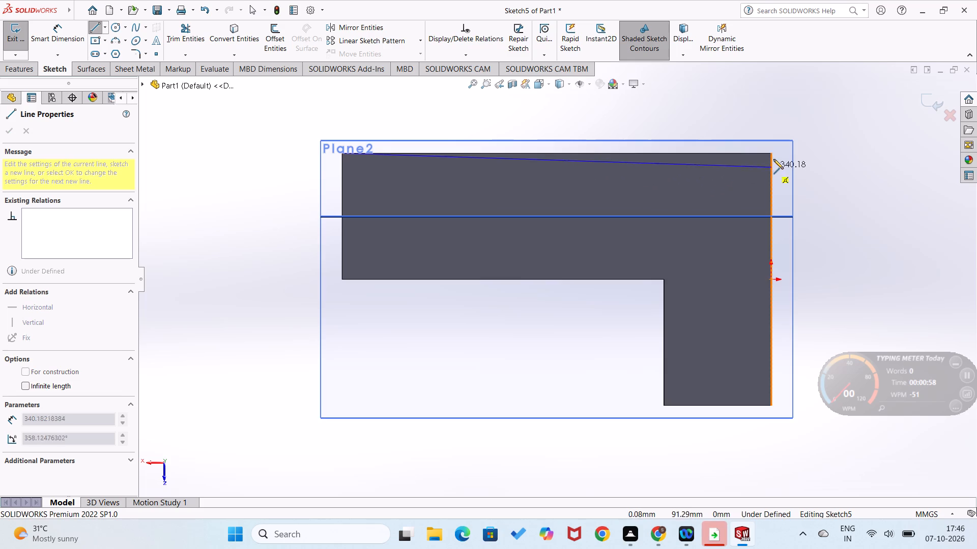
pyautogui.click(769, 152)
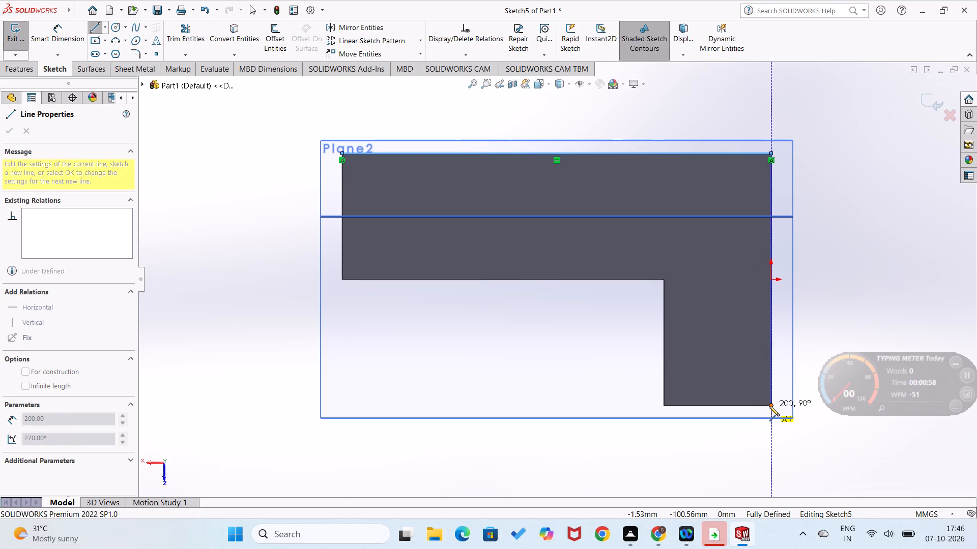
pyautogui.click(769, 406)
pyautogui.click(664, 405)
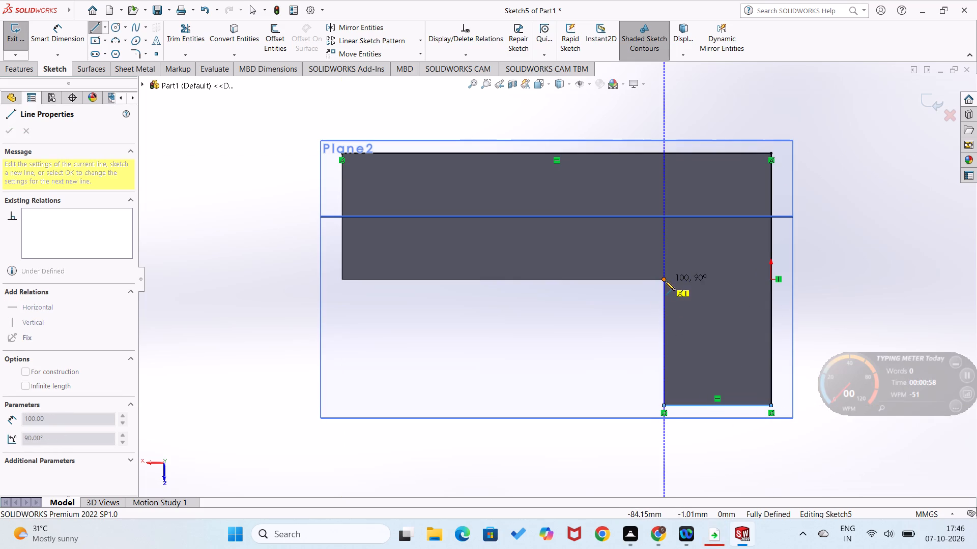
pyautogui.click(665, 281)
pyautogui.click(342, 280)
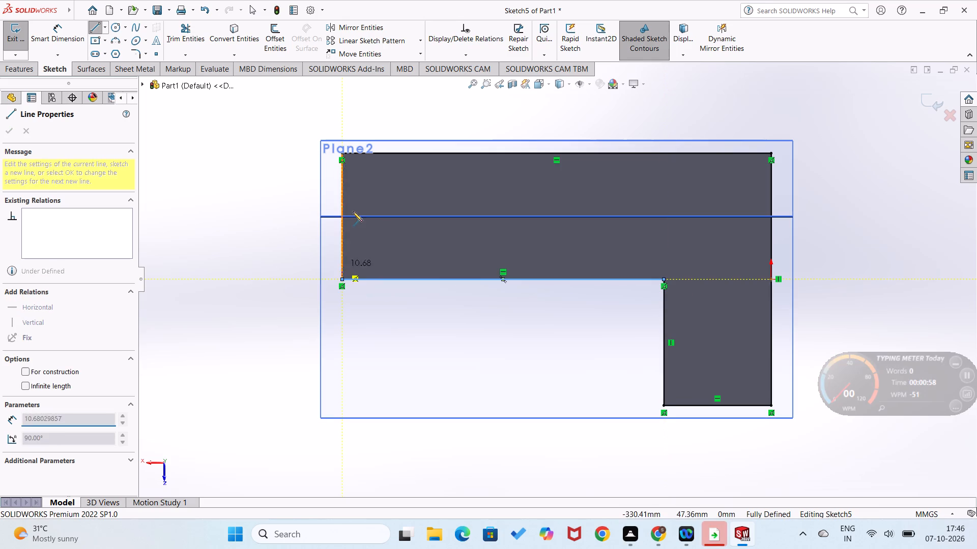
pyautogui.scroll(-3, 341, 154)
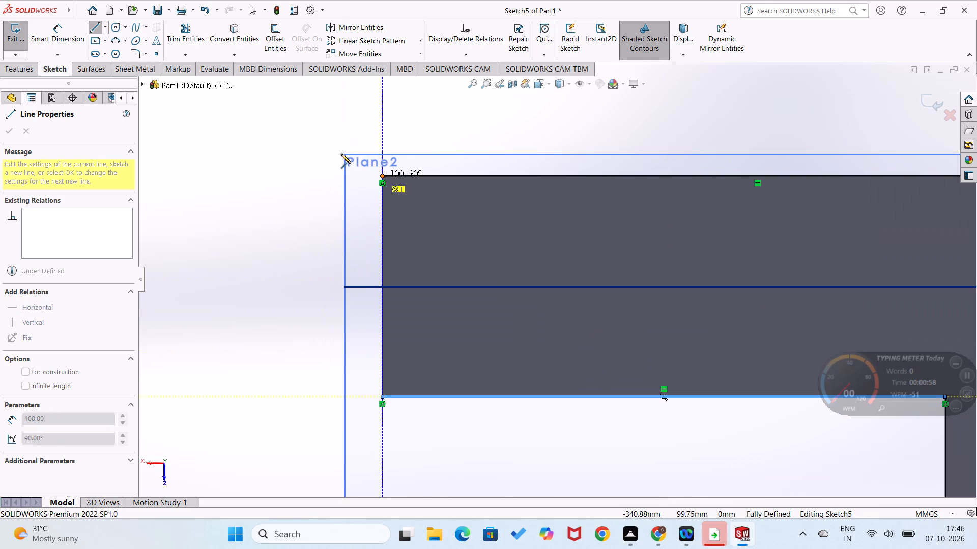
pyautogui.click(381, 174)
pyautogui.moveTo(262, 266); pyautogui.dragTo(271, 190, button='right')
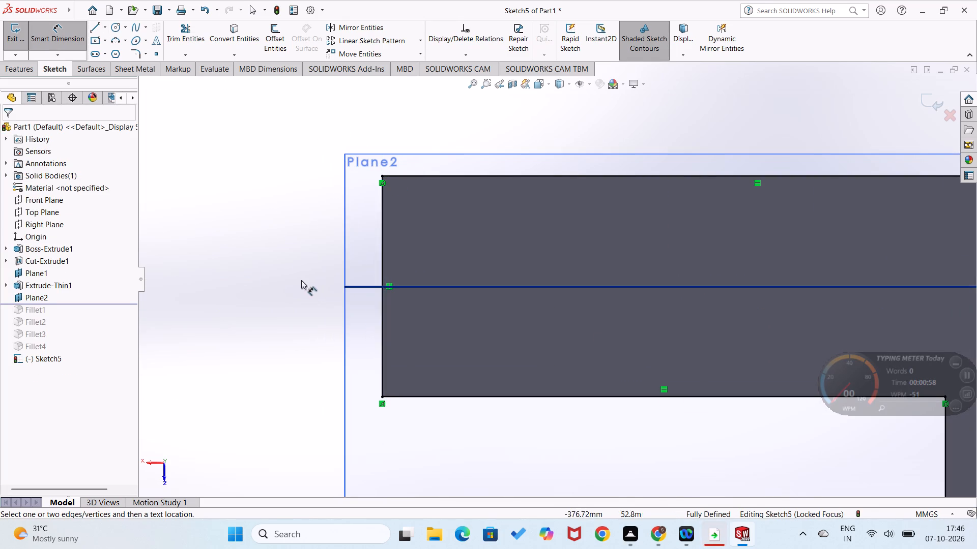
# Extrude-cut the L-shaped outline with a Blind depth of 80 mm, reversed toward the base side of the body.
pyautogui.moveTo(341, 256); pyautogui.dragTo(426, 218, button='middle')
pyautogui.moveTo(295, 336); pyautogui.dragTo(405, 388, button='middle')
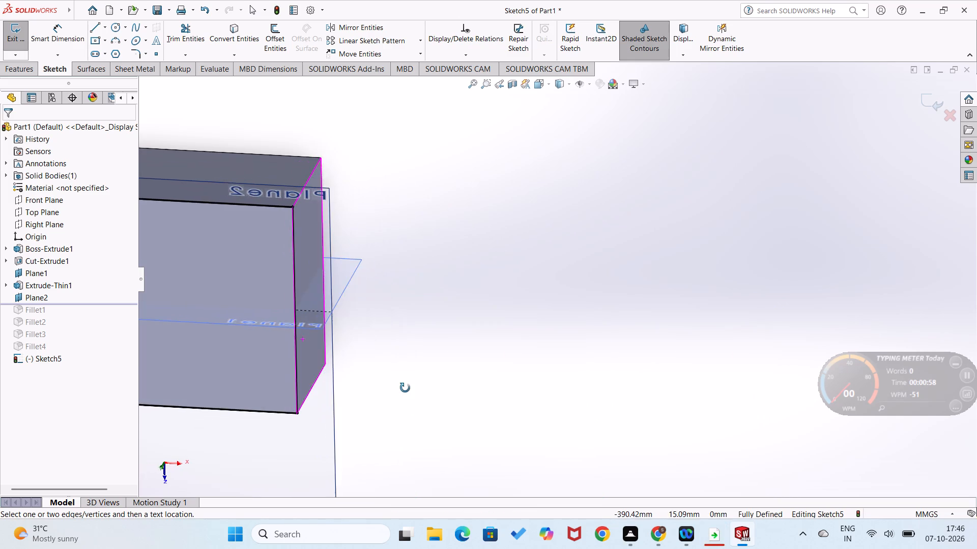
pyautogui.moveTo(405, 388); pyautogui.dragTo(404, 385, button='middle')
pyautogui.scroll(5, 389, 374)
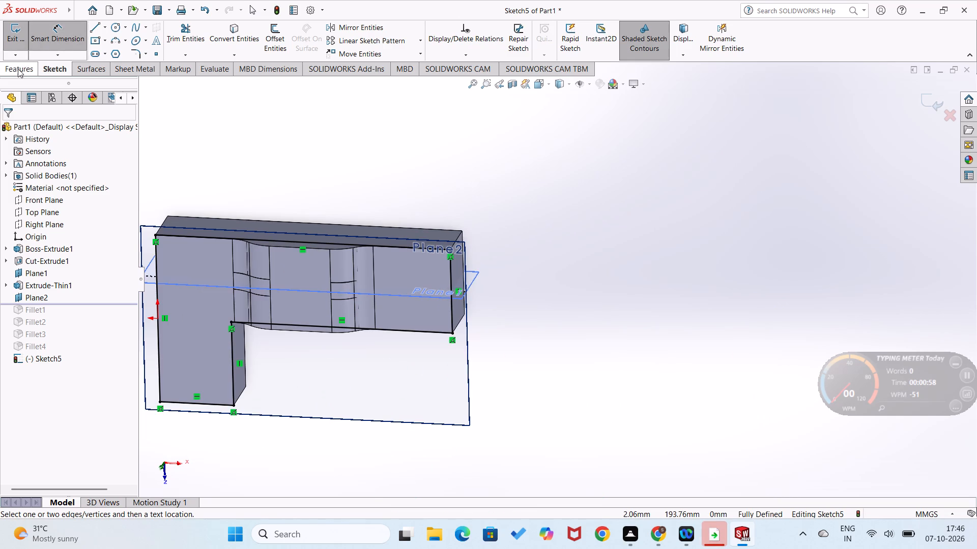
pyautogui.click(18, 69)
pyautogui.click(183, 43)
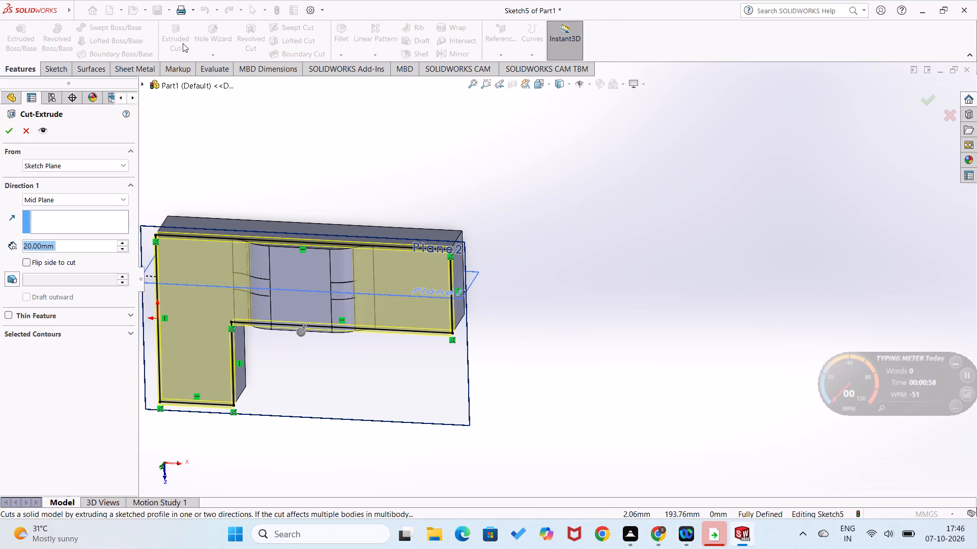
pyautogui.doubleClick(120, 238)
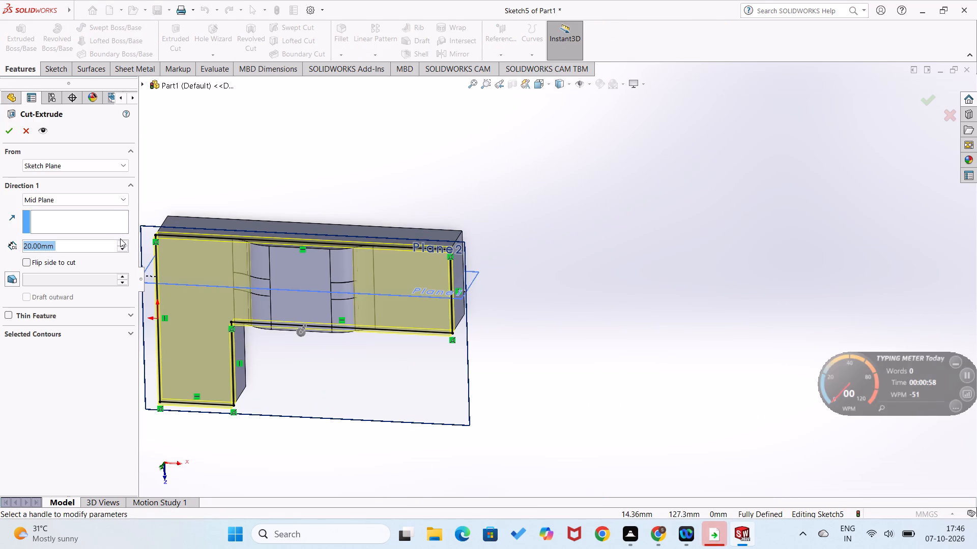
pyautogui.moveTo(261, 376); pyautogui.dragTo(286, 219, button='middle')
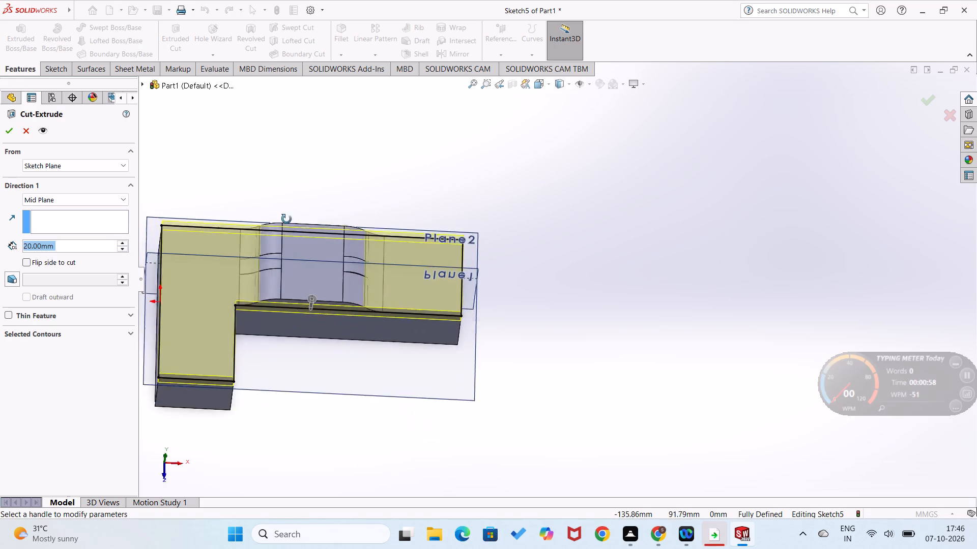
pyautogui.moveTo(286, 219); pyautogui.dragTo(289, 173, button='middle')
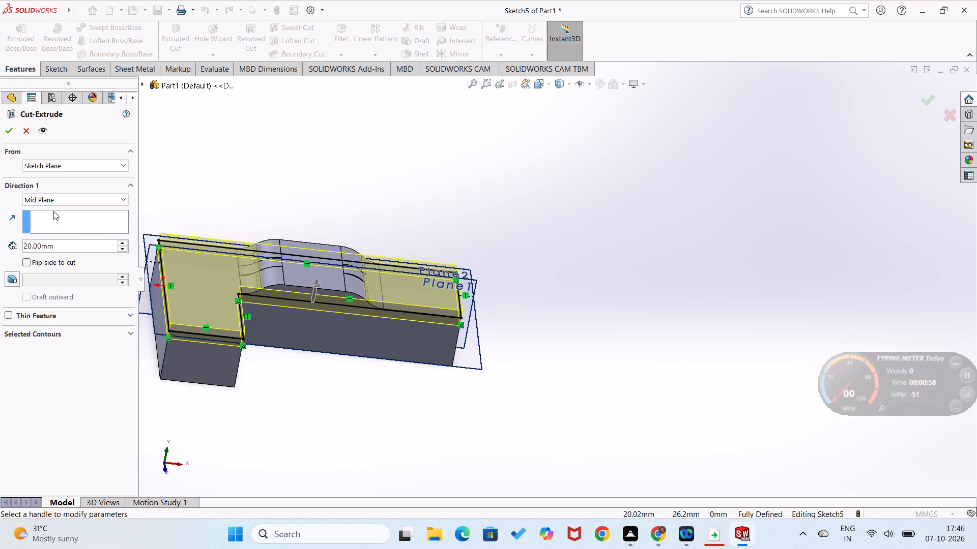
pyautogui.click(126, 201)
pyautogui.click(110, 215)
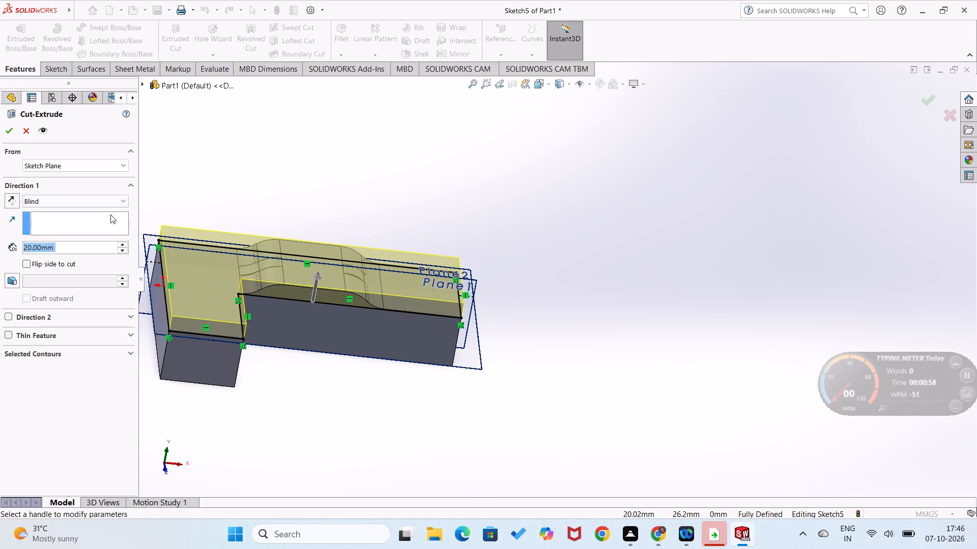
pyautogui.click(7, 198)
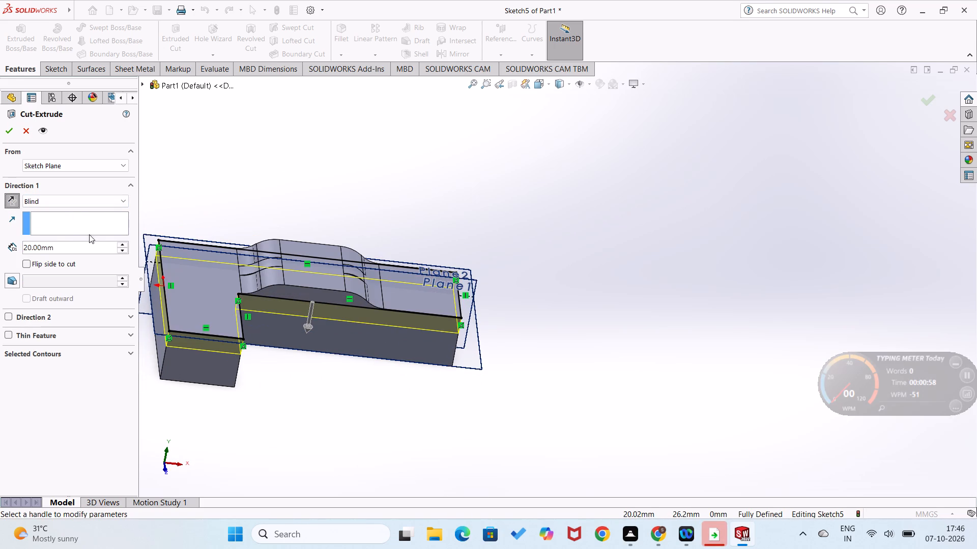
pyautogui.tripleClick(124, 250)
pyautogui.doubleClick(124, 250)
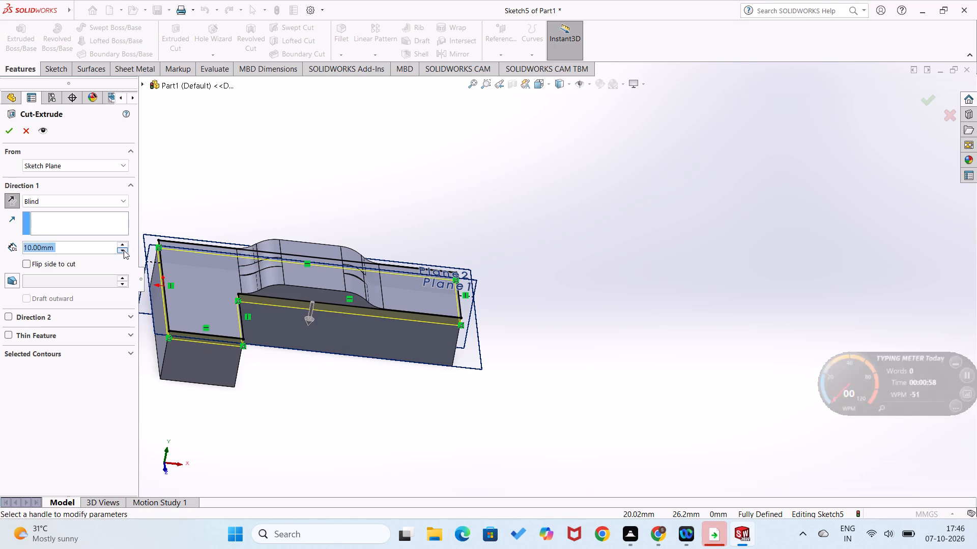
pyautogui.tripleClick(124, 244)
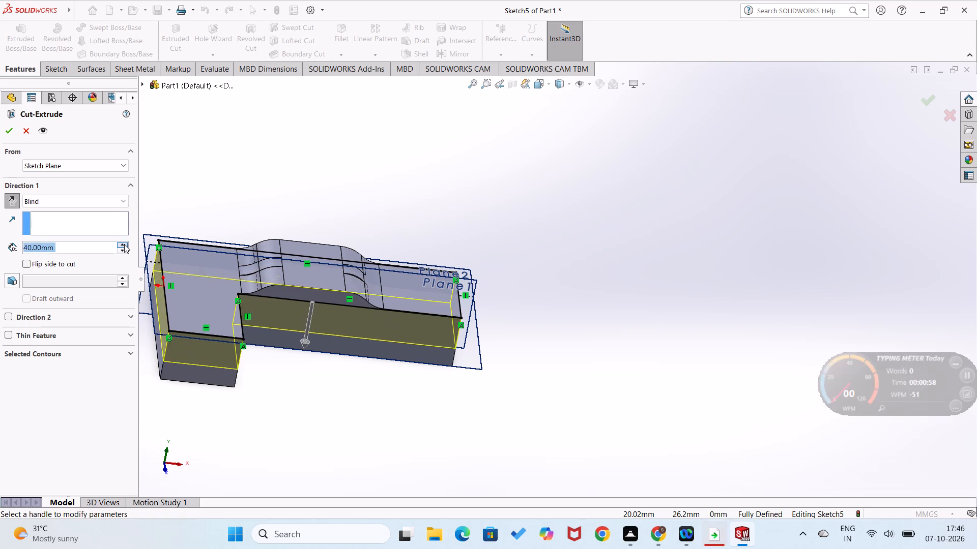
pyautogui.tripleClick(124, 244)
pyautogui.click(124, 244)
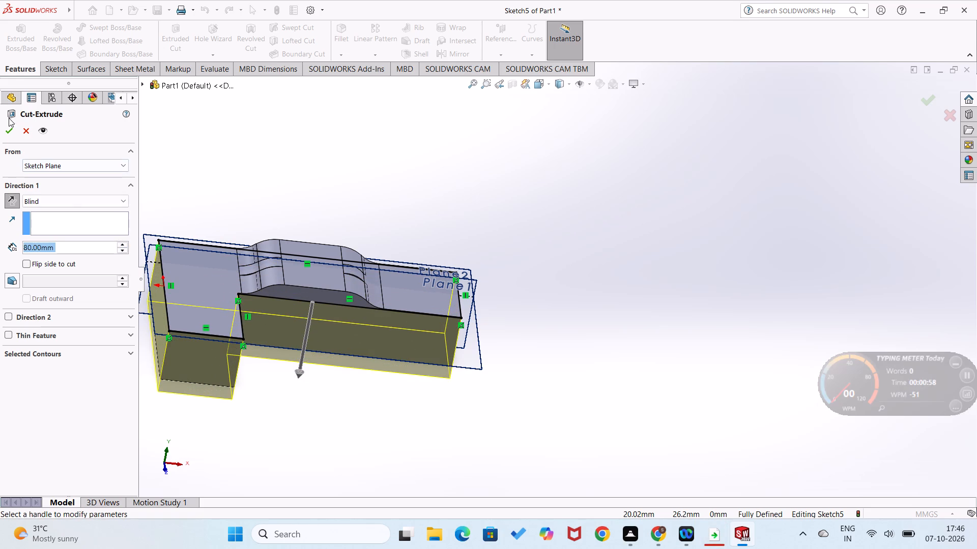
pyautogui.click(8, 136)
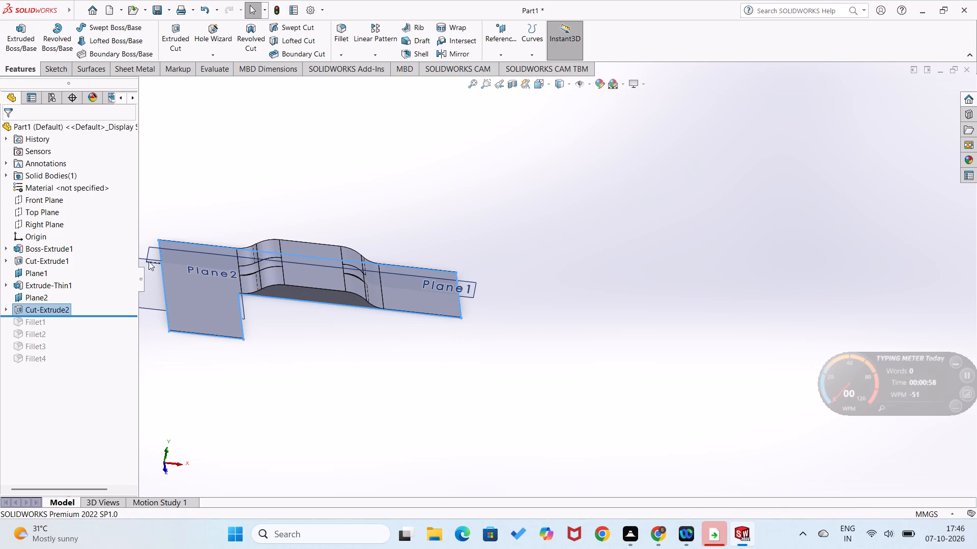
pyautogui.click(327, 386)
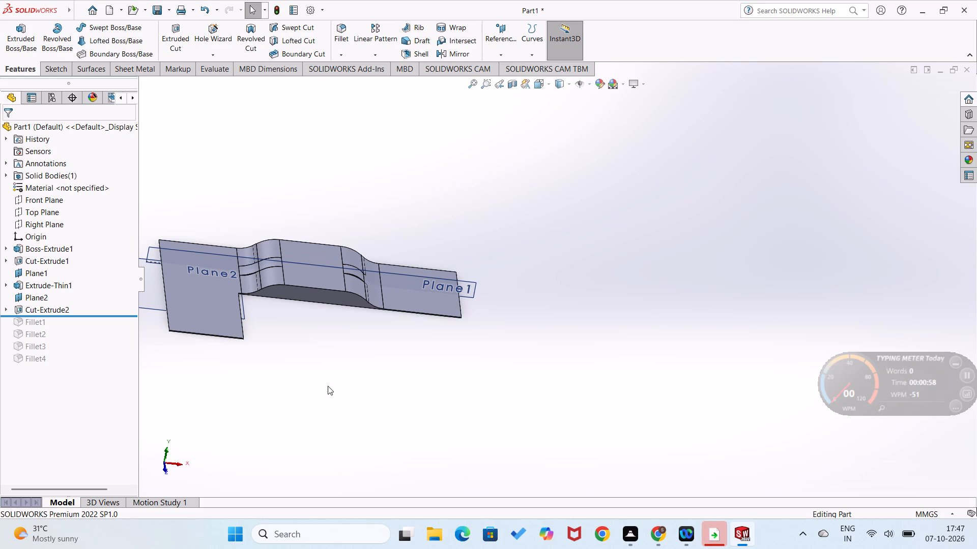
# Delete Plane1 together with its dependent Sketch3 and Extrude-Thin1.
pyautogui.rightClick(22, 267)
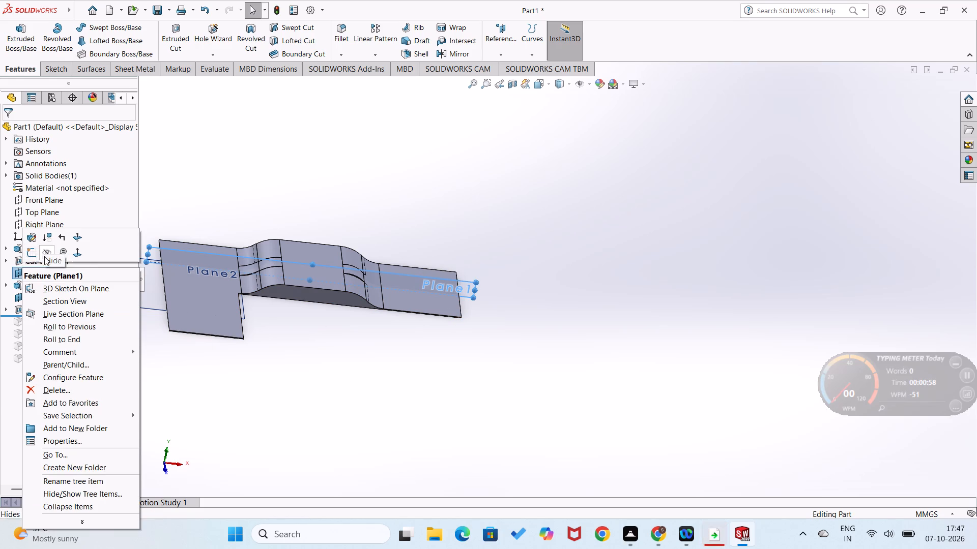
pyautogui.click(89, 388)
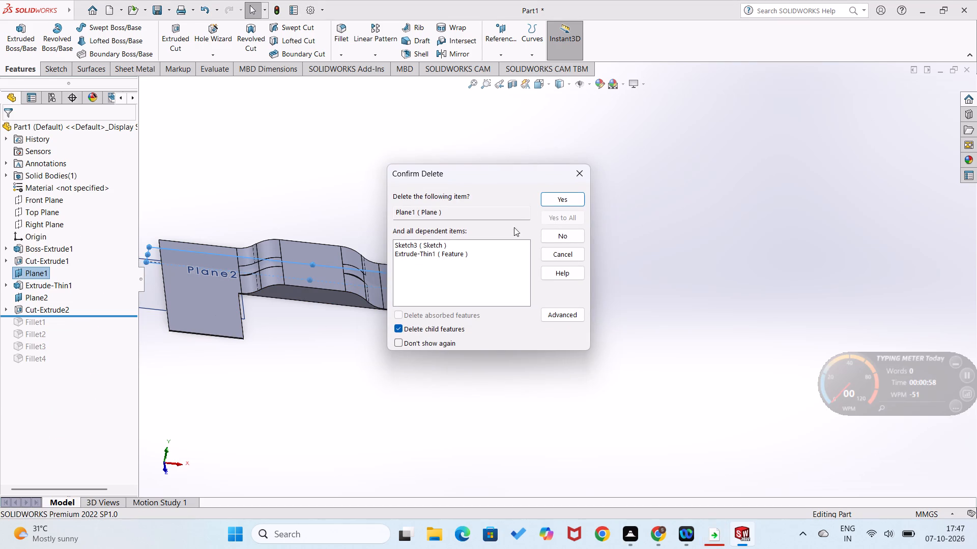
pyautogui.click(556, 203)
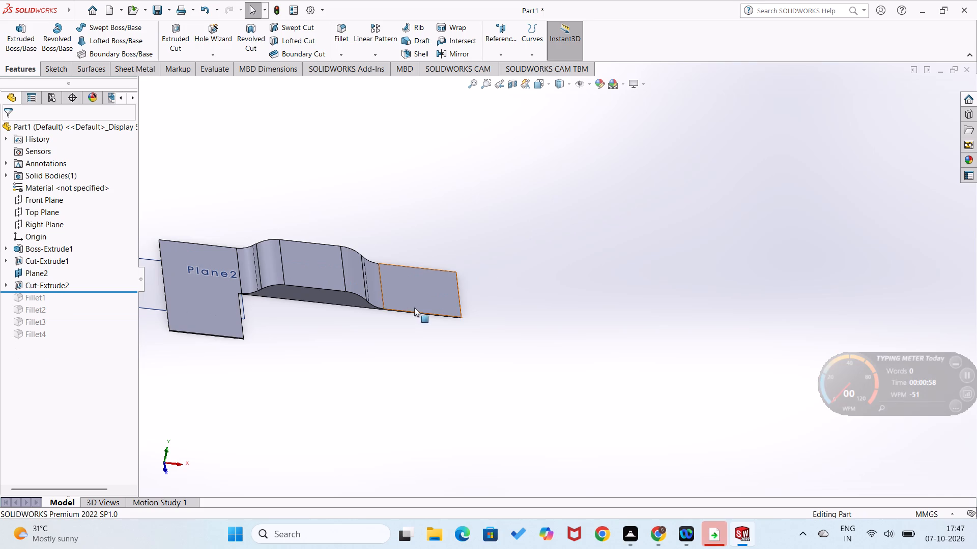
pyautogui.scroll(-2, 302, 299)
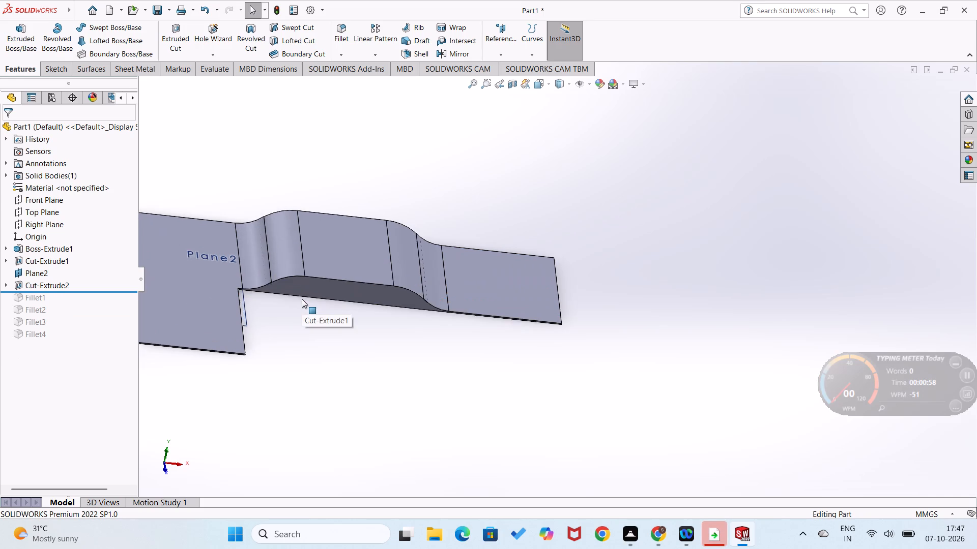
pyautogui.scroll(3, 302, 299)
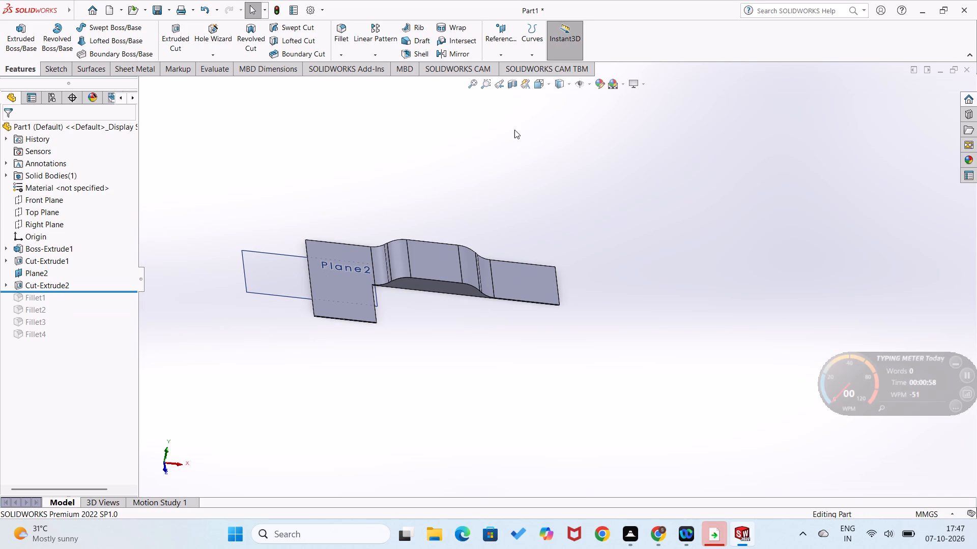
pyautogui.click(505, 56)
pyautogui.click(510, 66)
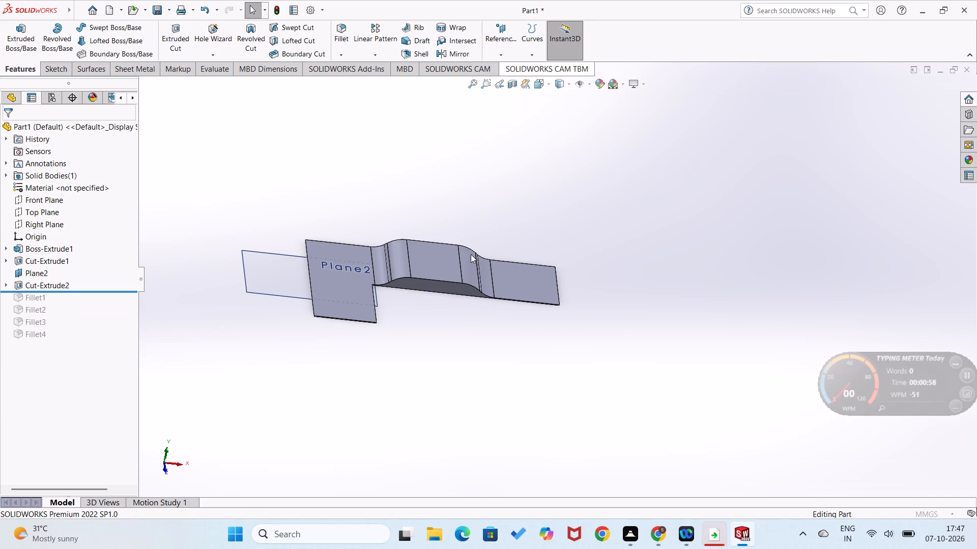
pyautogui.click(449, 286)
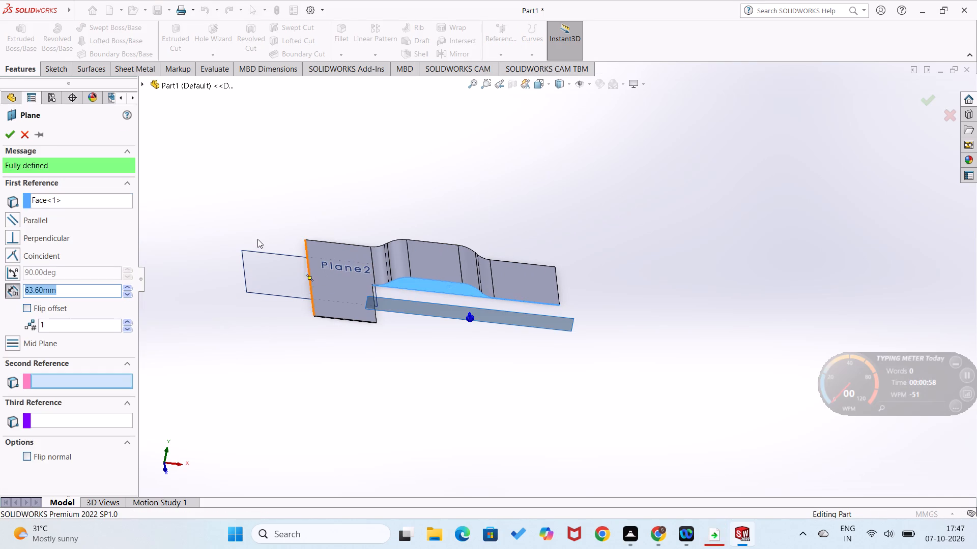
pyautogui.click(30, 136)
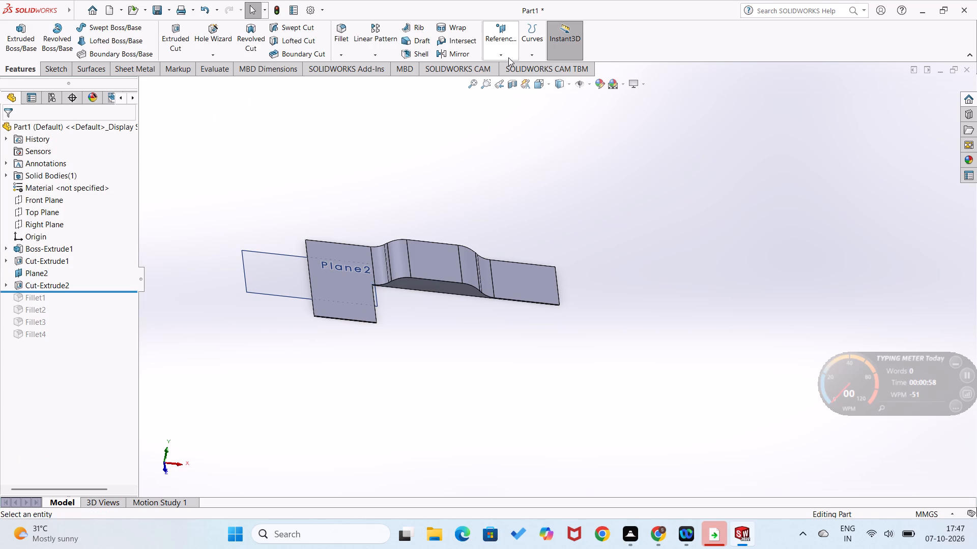
# Create a mid-plane reference plane between the two opposite side faces of the long leg with the raised profile.
pyautogui.click(508, 57)
pyautogui.click(505, 71)
pyautogui.moveTo(513, 141); pyautogui.dragTo(490, 344, button='middle')
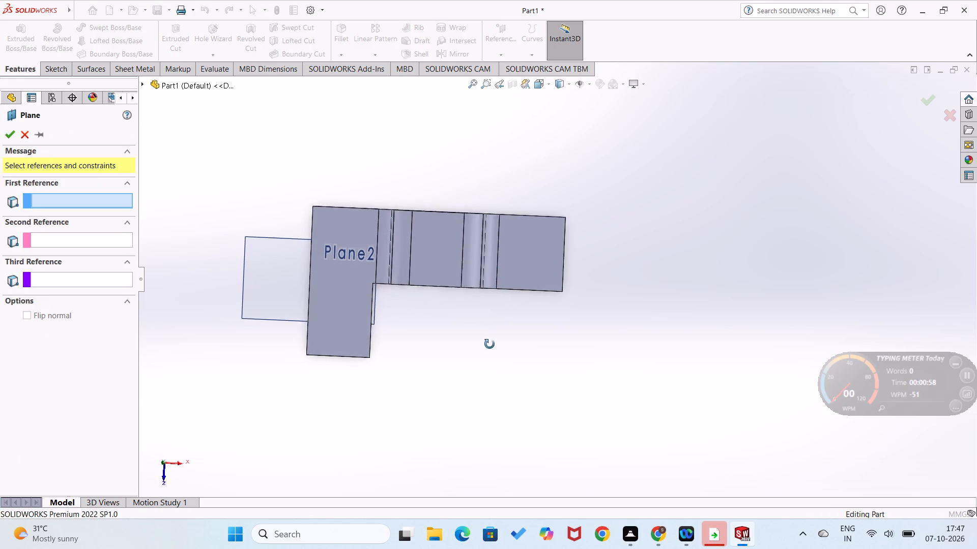
pyautogui.moveTo(490, 344); pyautogui.dragTo(470, 401, button='middle')
pyautogui.click(427, 230)
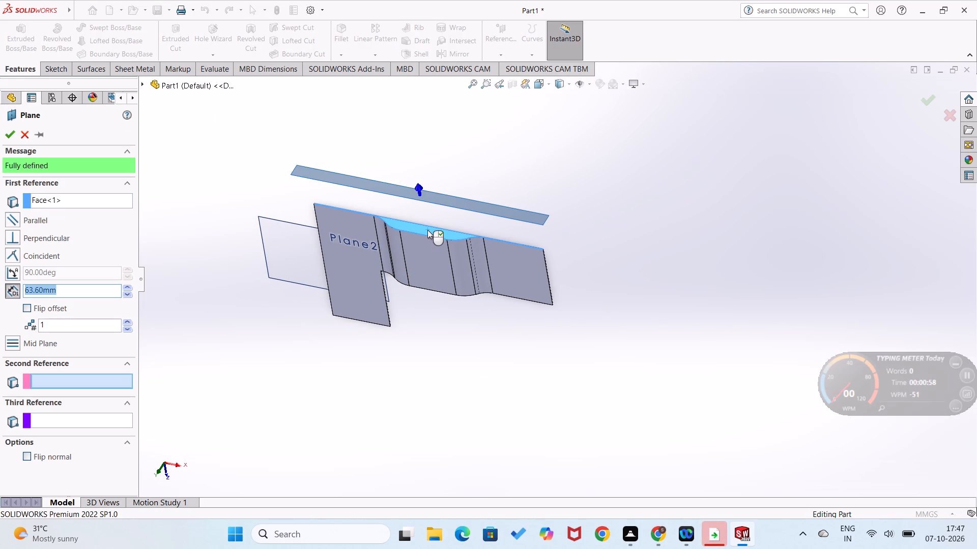
pyautogui.moveTo(444, 300); pyautogui.dragTo(487, 97, button='middle')
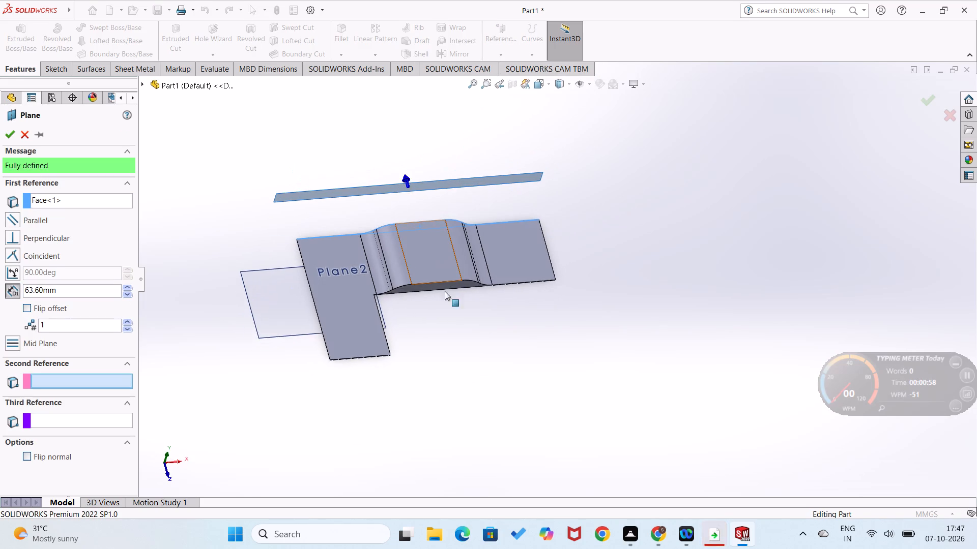
pyautogui.moveTo(449, 309); pyautogui.dragTo(438, 204, button='middle')
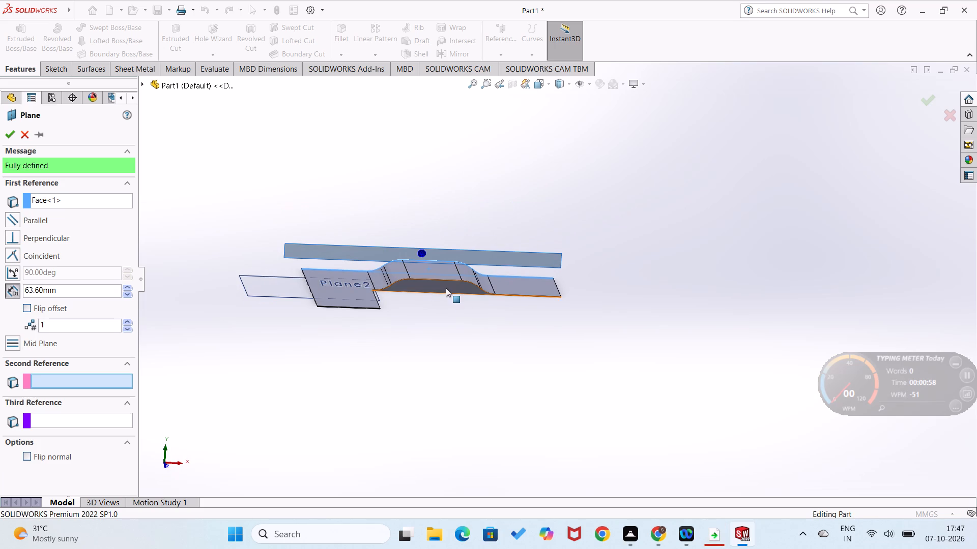
pyautogui.keyDown('ctrl'); pyautogui.click(446, 288); pyautogui.keyUp('ctrl')
pyautogui.moveTo(458, 310); pyautogui.dragTo(441, 413, button='middle')
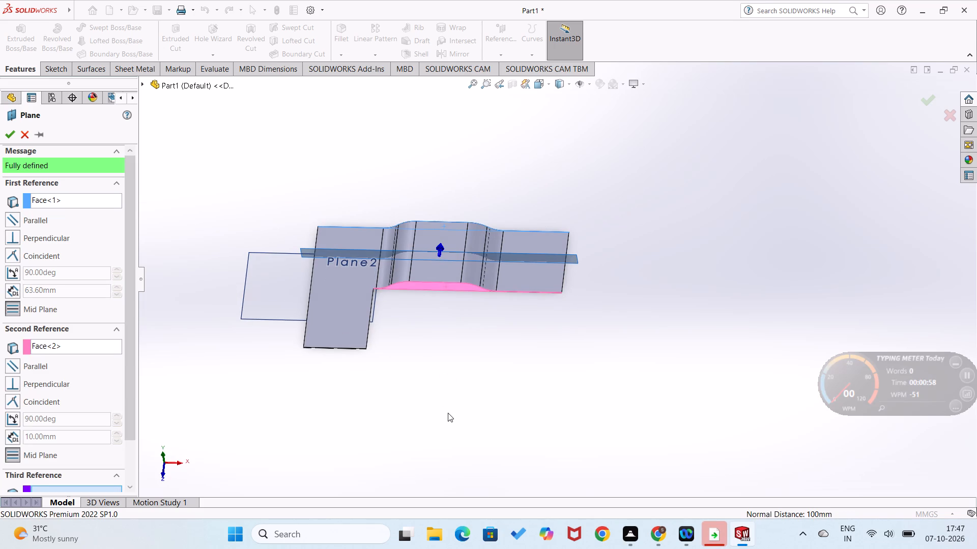
pyautogui.click(7, 134)
pyautogui.click(429, 408)
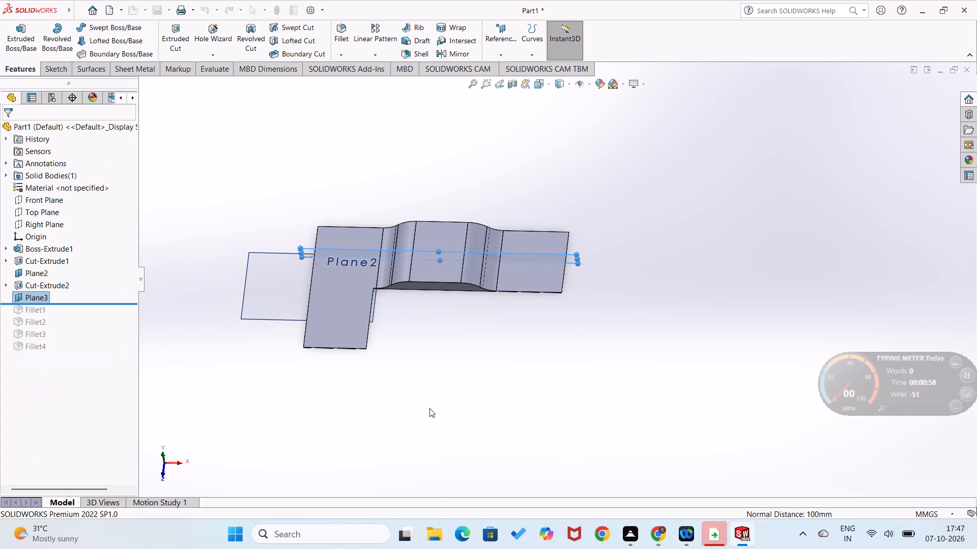
# On the new mid-plane, sketch a line about 37.5 mm long along the flat, continued by arcs of about 30 mm and 29.7 mm radius up the raised profile.
pyautogui.rightClick(578, 255)
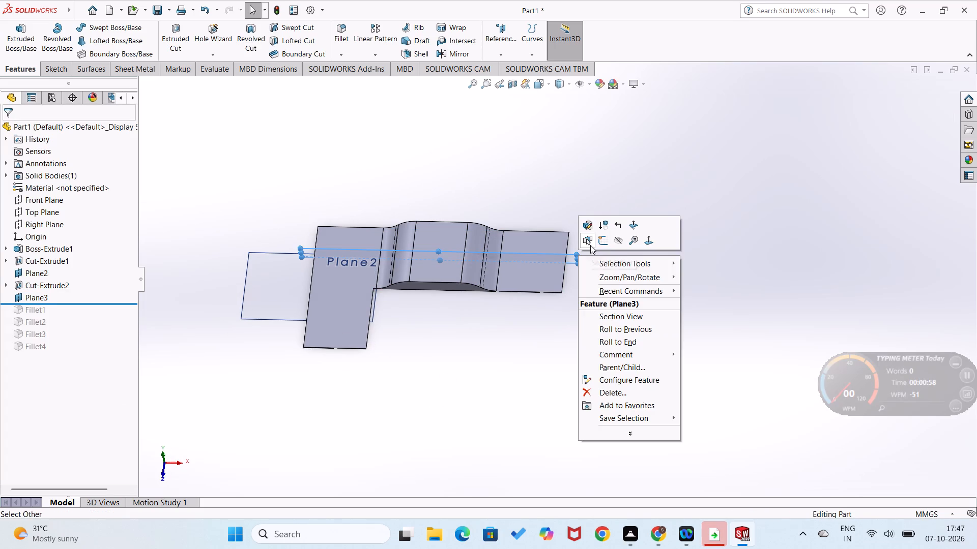
pyautogui.click(605, 242)
pyautogui.click(398, 354)
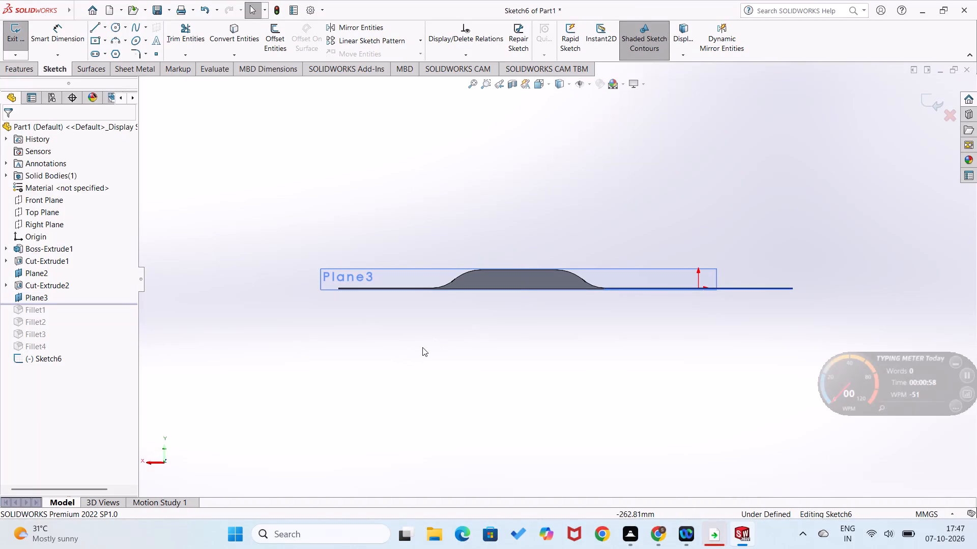
pyautogui.moveTo(435, 340); pyautogui.dragTo(324, 352, button='right')
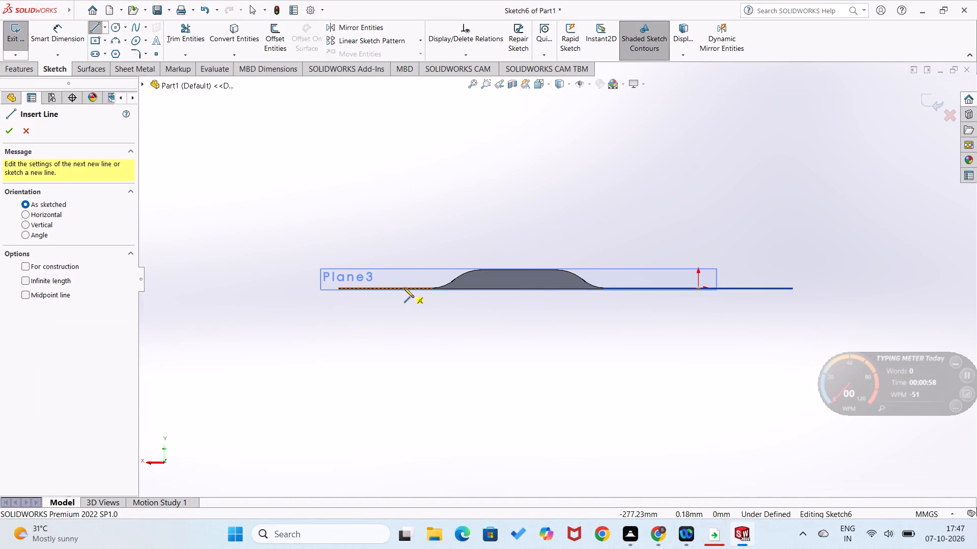
pyautogui.click(393, 287)
pyautogui.scroll(-5, 426, 292)
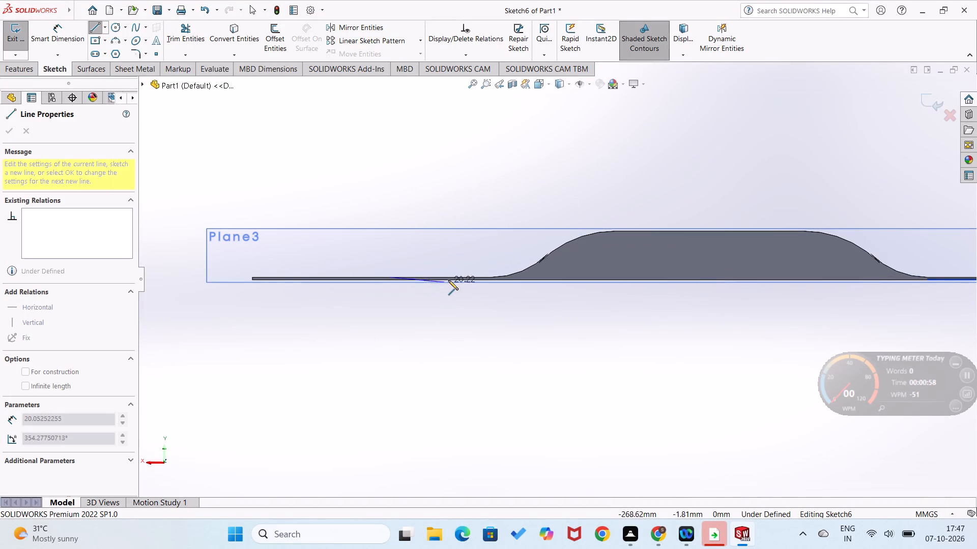
pyautogui.click(492, 278)
pyautogui.scroll(-5, 502, 266)
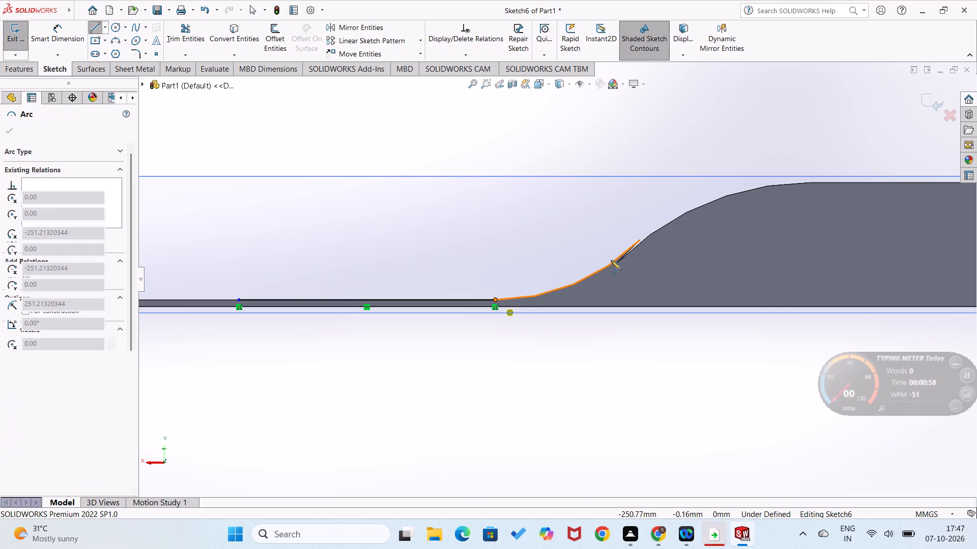
pyautogui.click(640, 241)
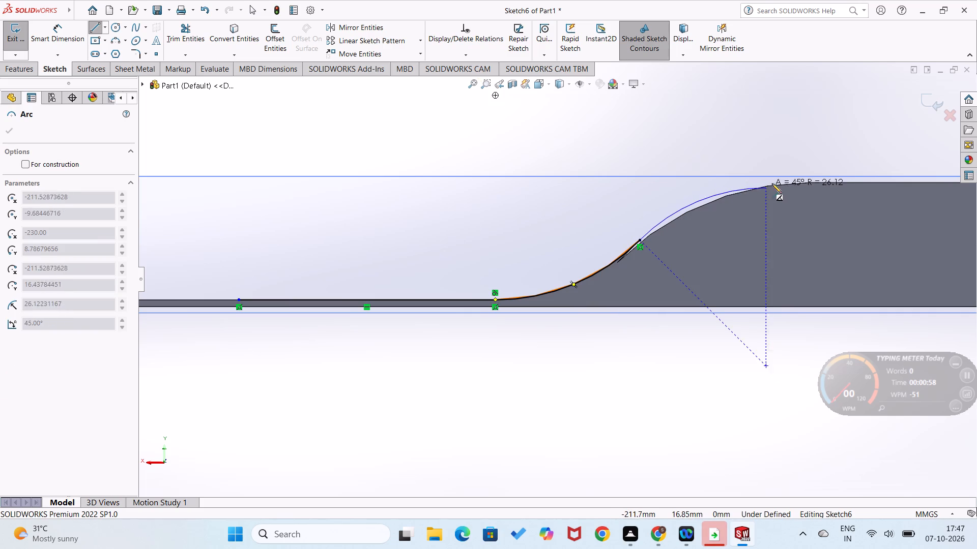
pyautogui.click(811, 185)
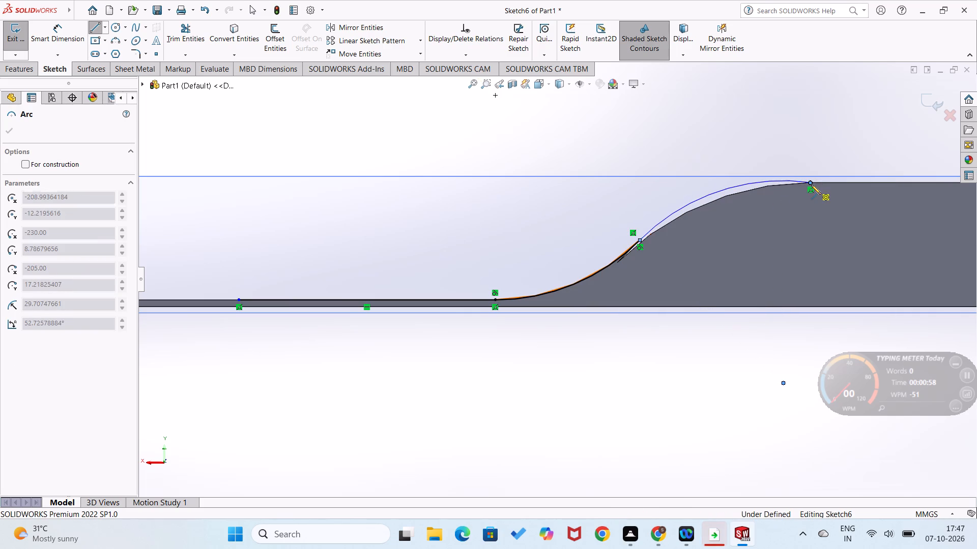
pyautogui.moveTo(689, 365); pyautogui.dragTo(729, 267, button='right')
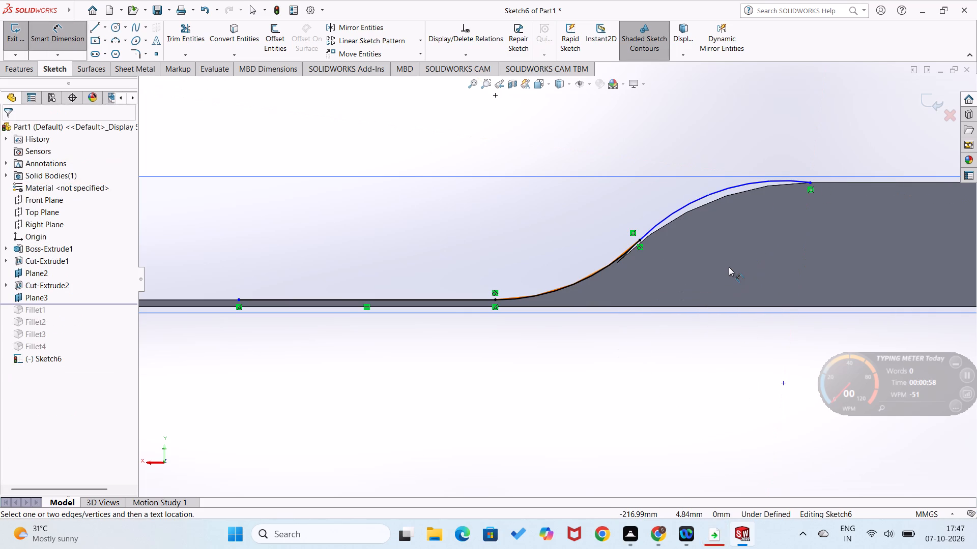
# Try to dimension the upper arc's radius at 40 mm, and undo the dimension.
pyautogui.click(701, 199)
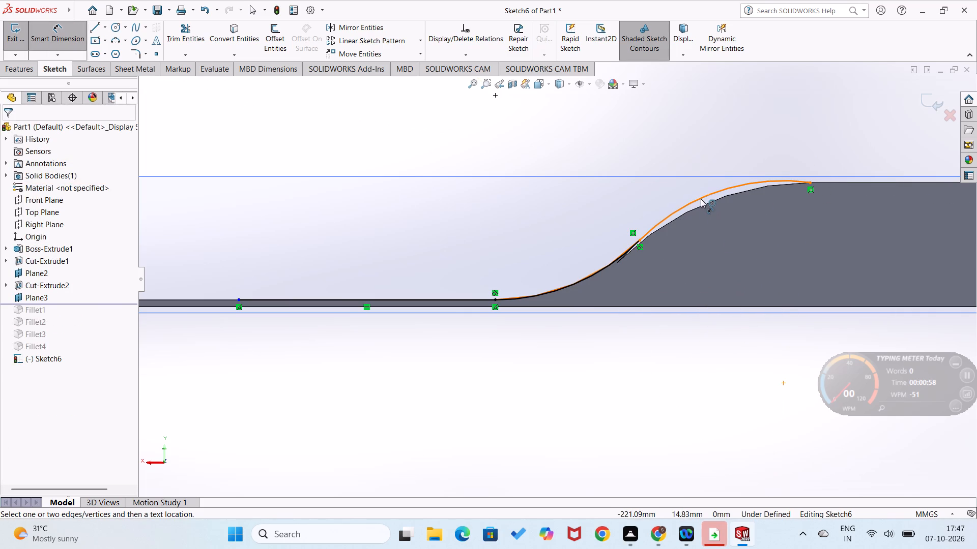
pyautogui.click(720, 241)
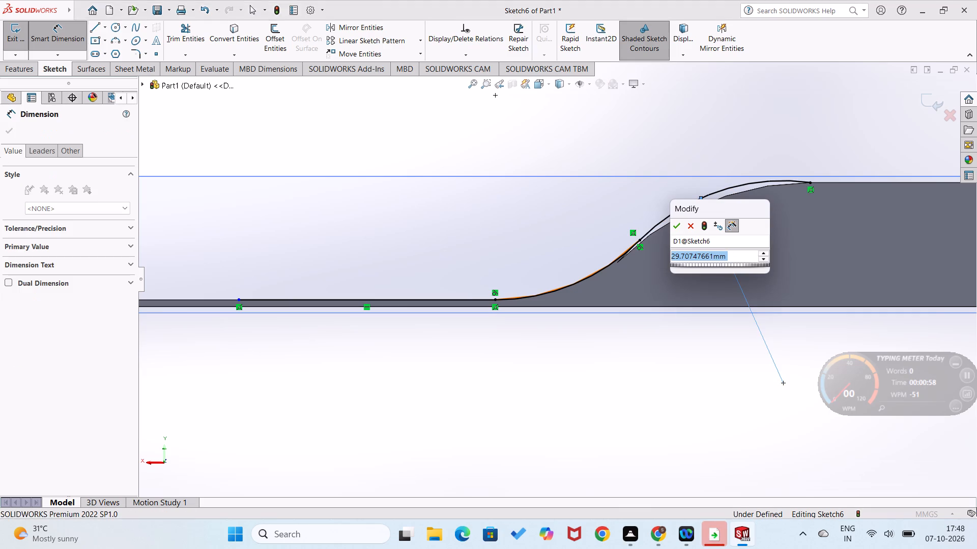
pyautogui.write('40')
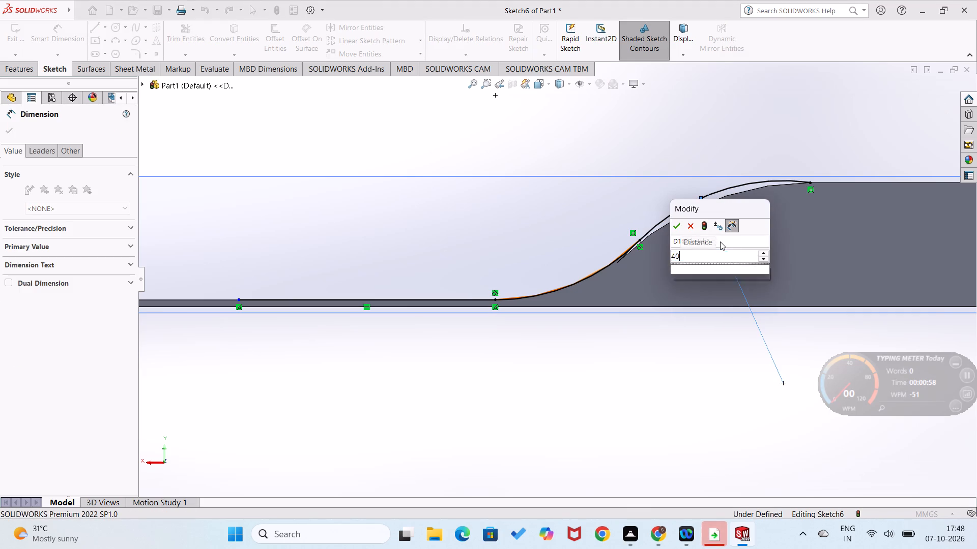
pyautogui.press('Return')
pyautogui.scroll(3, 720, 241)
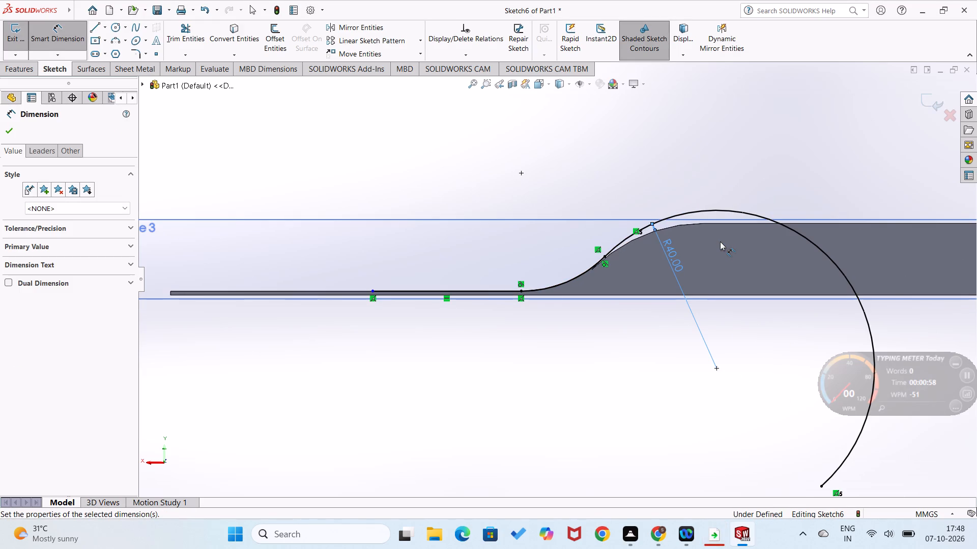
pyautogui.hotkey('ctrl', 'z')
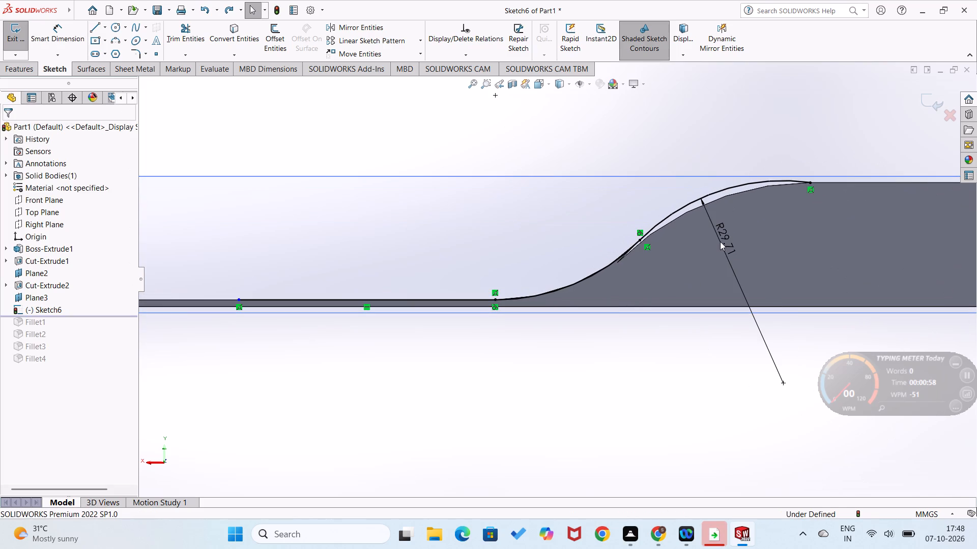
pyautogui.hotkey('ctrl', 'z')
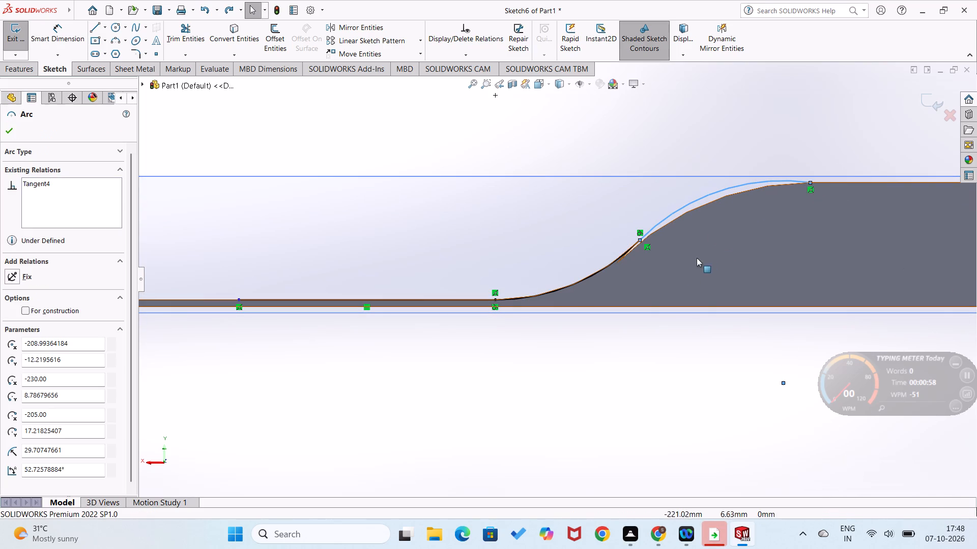
# Undo the sketched profile on the mid-plane, removing both arcs and the flat line.
pyautogui.moveTo(585, 247); pyautogui.dragTo(600, 179, button='right')
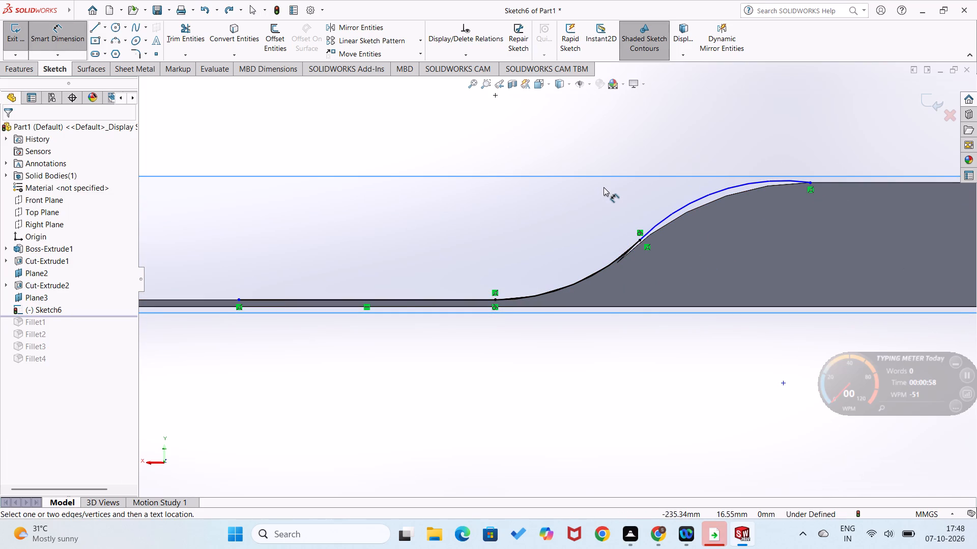
pyautogui.press('Escape')
pyautogui.press('Escape')
pyautogui.press('Escape')
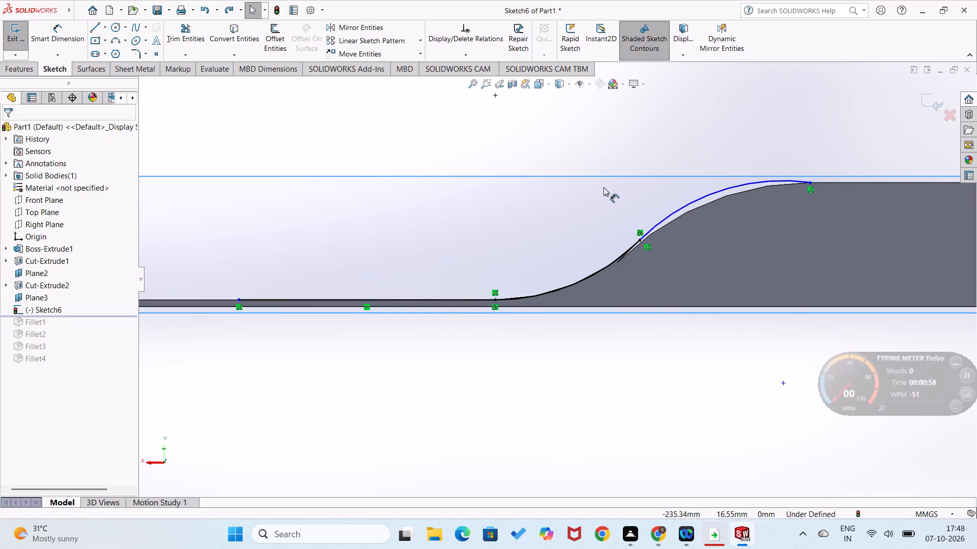
pyautogui.hotkey('ctrl', 'z')
pyautogui.hotkey('ctrl', 'z')
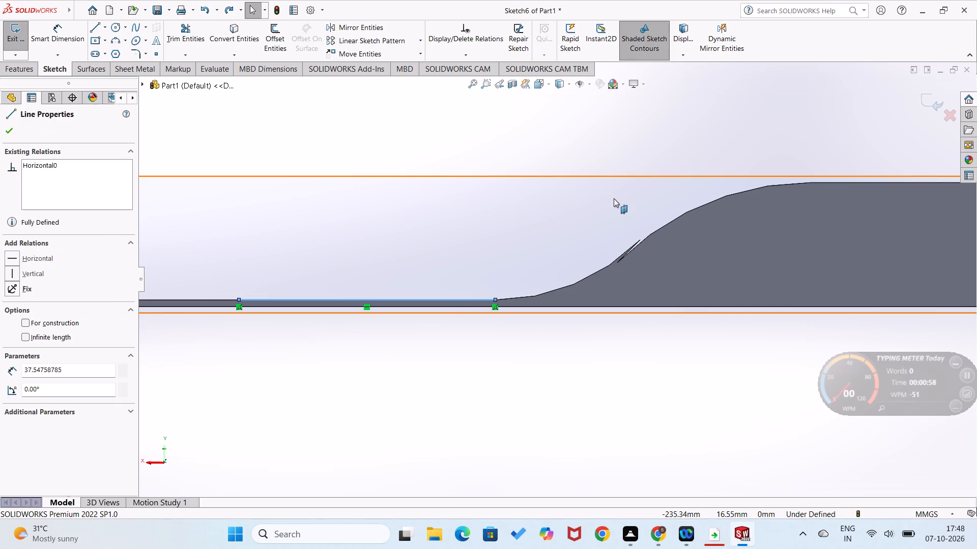
pyautogui.hotkey('ctrl', 'z')
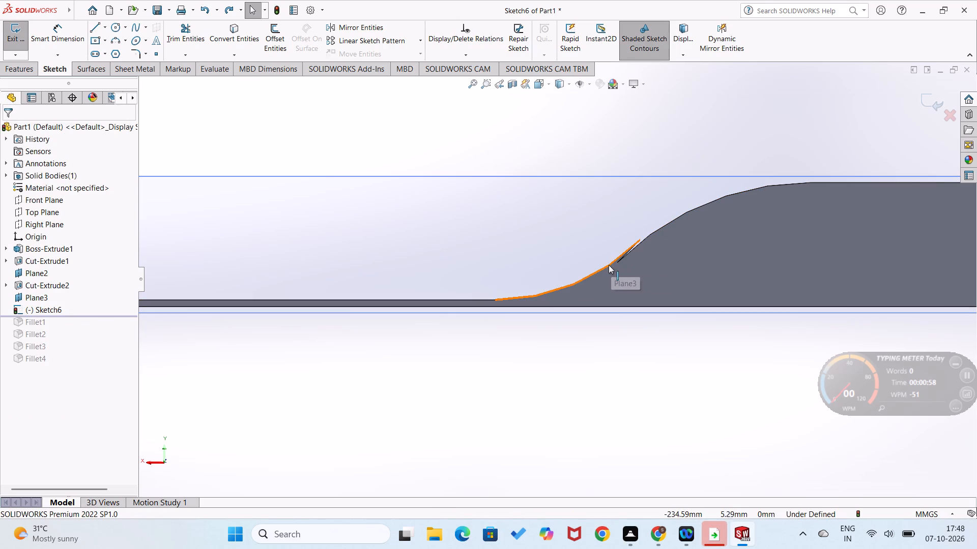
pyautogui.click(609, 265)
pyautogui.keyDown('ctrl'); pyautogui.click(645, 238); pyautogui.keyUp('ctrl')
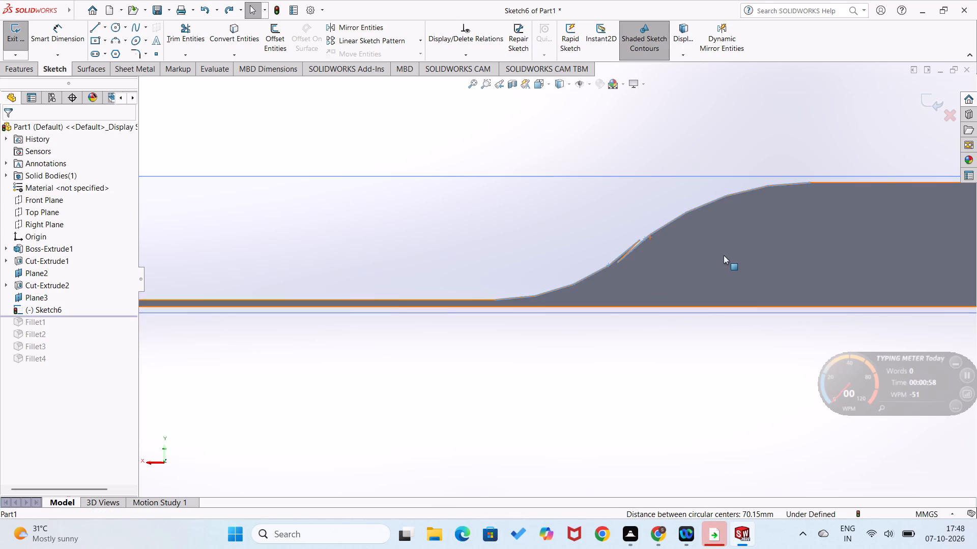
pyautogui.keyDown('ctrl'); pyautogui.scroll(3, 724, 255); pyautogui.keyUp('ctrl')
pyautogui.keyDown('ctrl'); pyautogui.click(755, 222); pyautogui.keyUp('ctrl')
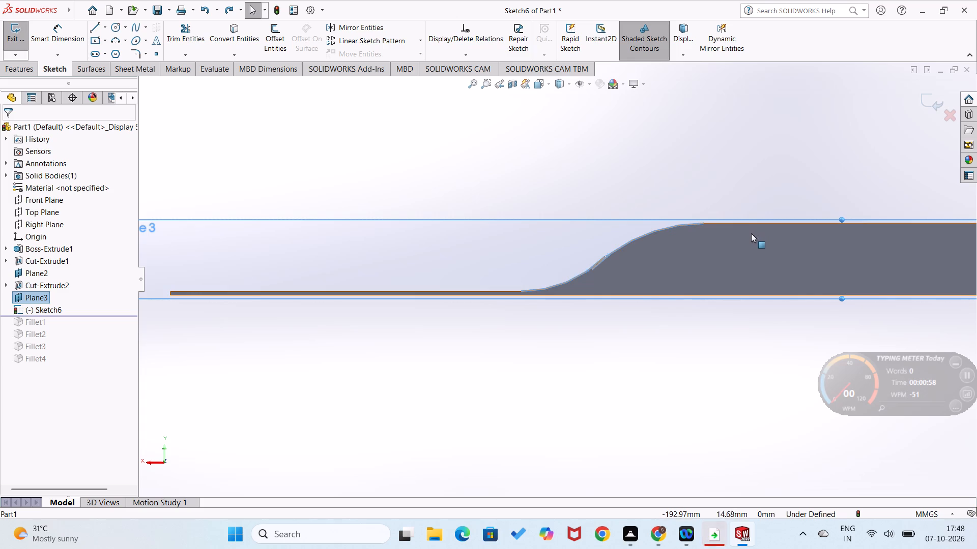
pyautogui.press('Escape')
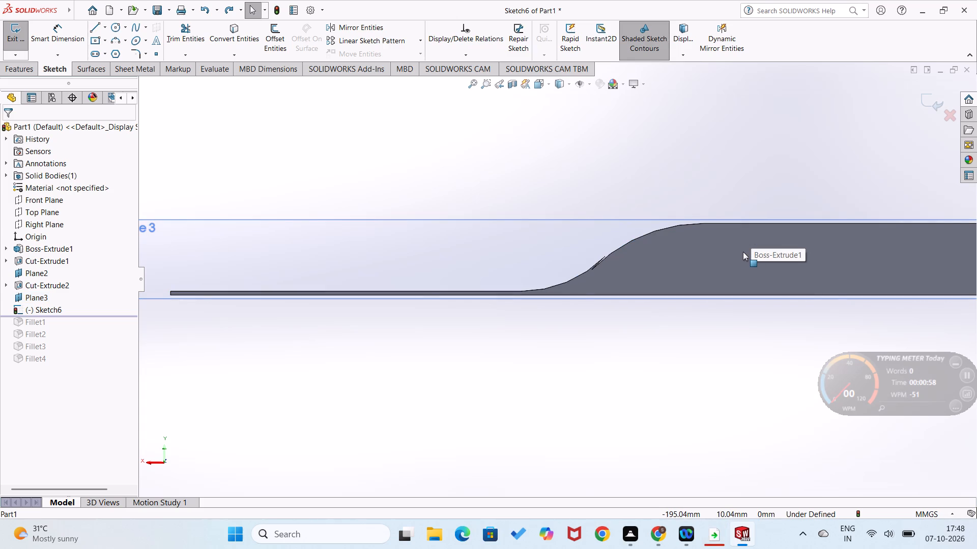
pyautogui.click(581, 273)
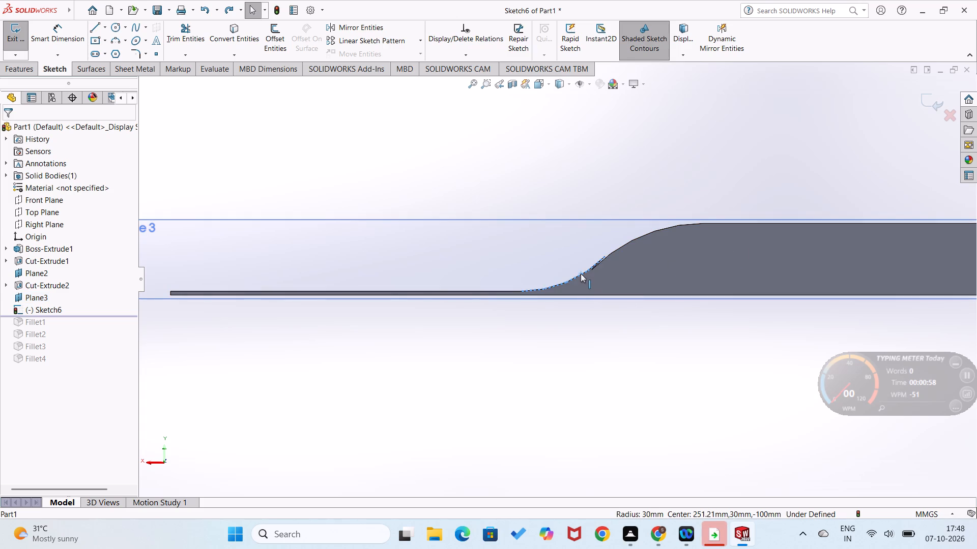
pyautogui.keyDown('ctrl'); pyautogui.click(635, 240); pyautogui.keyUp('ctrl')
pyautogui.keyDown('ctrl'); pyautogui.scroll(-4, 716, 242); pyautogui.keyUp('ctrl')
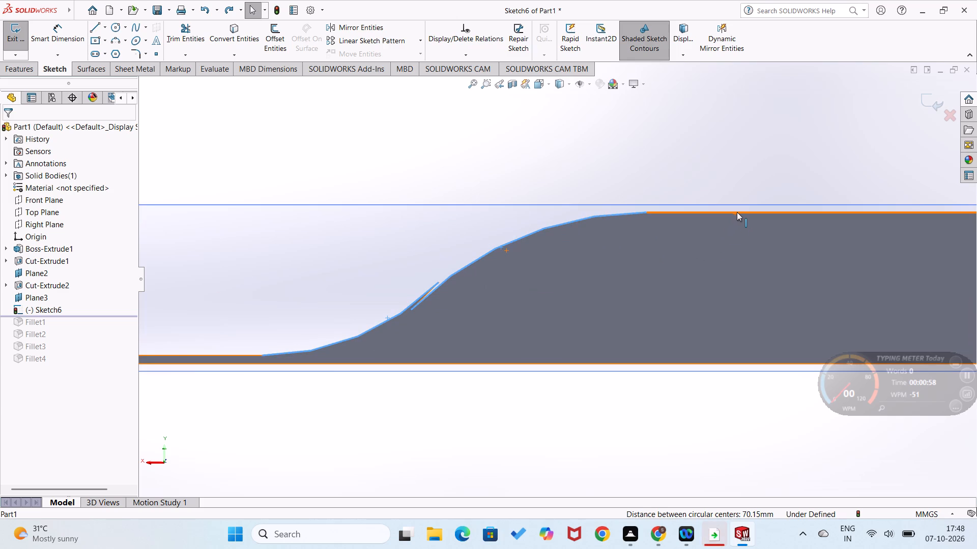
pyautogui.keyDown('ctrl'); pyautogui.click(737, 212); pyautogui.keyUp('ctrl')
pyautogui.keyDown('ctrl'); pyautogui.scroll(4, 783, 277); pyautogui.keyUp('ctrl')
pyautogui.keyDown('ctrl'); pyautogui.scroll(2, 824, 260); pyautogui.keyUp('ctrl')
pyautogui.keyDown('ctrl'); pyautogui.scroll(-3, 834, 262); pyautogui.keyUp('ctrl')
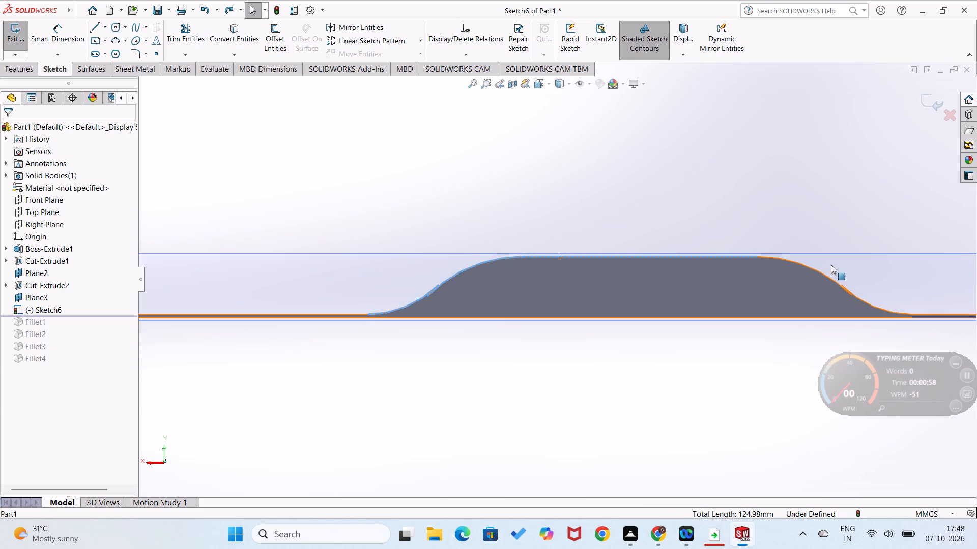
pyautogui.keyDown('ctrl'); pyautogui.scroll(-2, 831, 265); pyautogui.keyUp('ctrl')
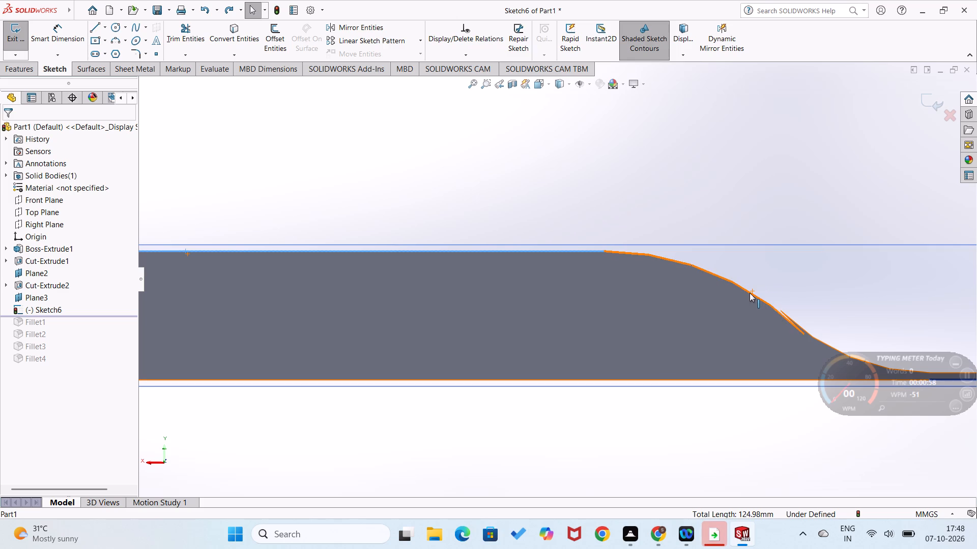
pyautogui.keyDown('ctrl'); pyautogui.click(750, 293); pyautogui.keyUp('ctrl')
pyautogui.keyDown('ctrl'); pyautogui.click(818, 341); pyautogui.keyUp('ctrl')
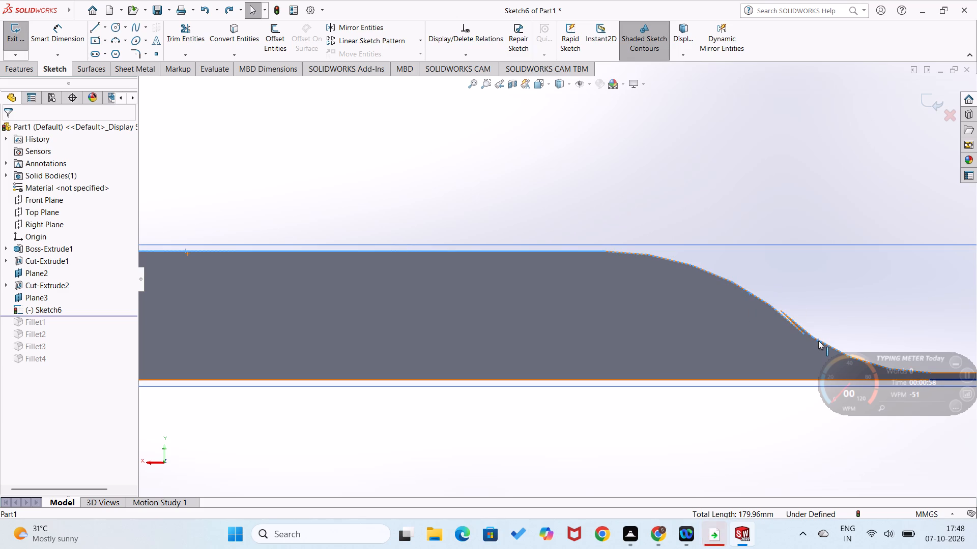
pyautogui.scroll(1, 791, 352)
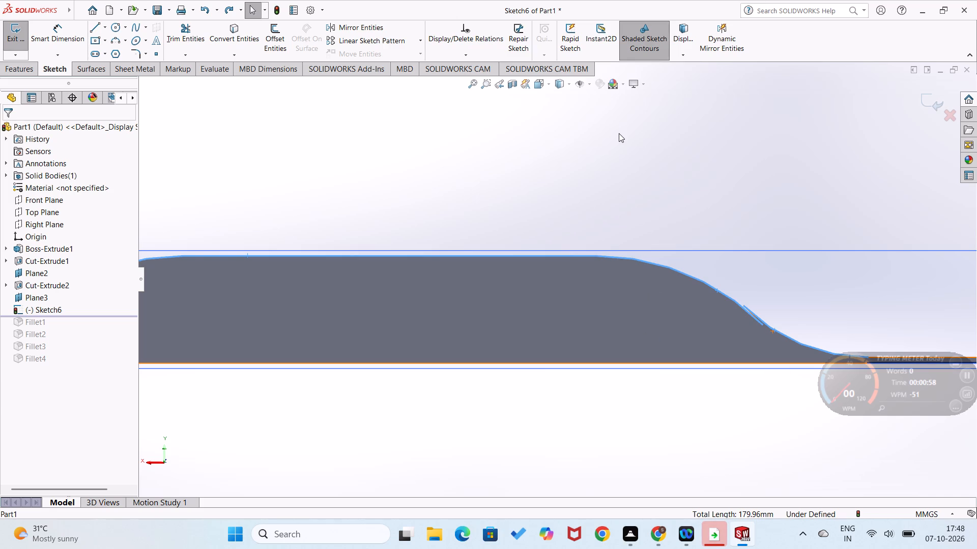
# Exit the empty sketch on the mid-plane.
pyautogui.rightClick(764, 233)
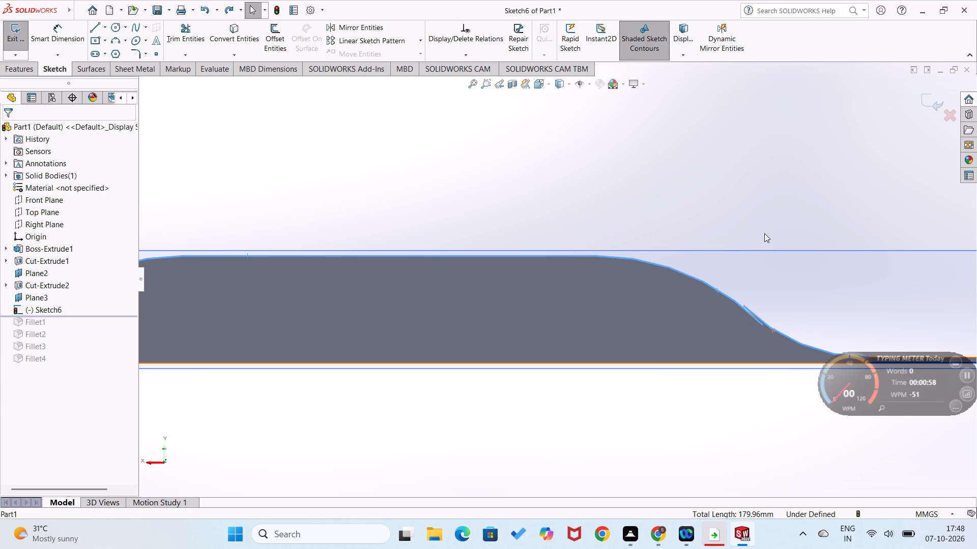
pyautogui.scroll(2, 764, 233)
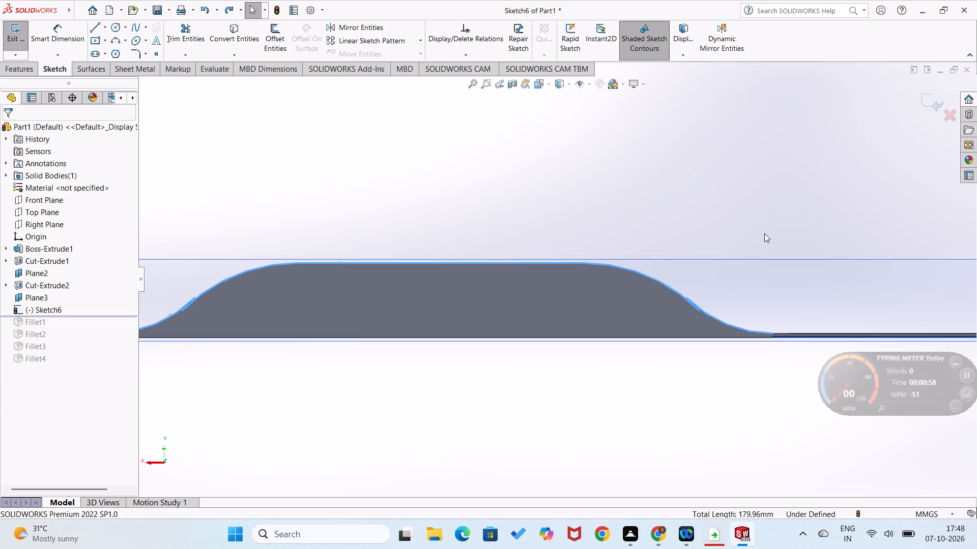
pyautogui.rightClick(764, 233)
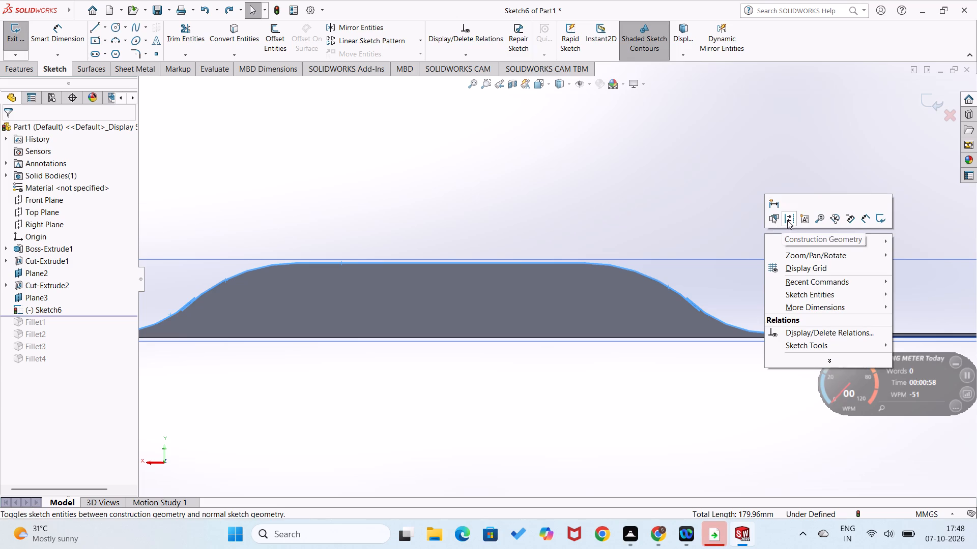
pyautogui.click(877, 218)
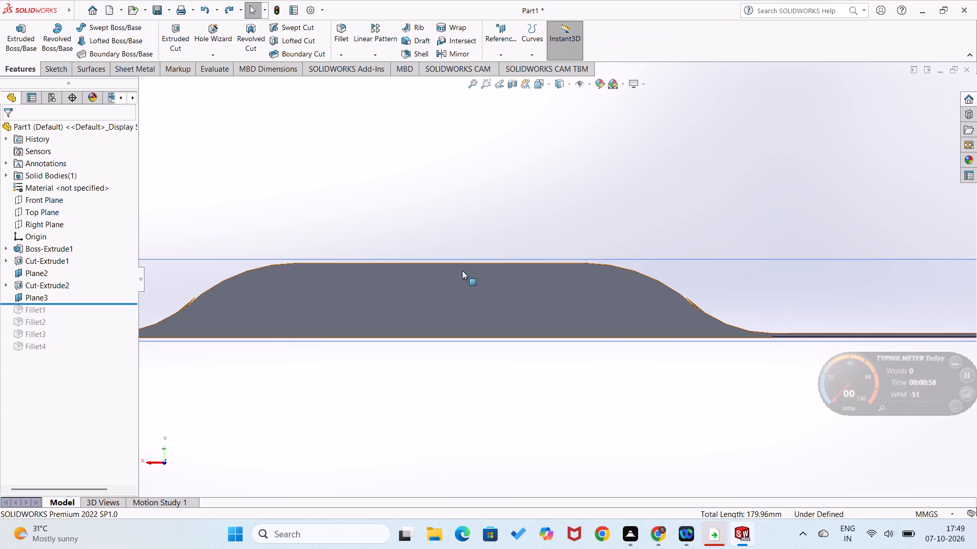
# Roll the feature history forward past Fillet4 to restore all four fillets.
pyautogui.scroll(2, 199, 351)
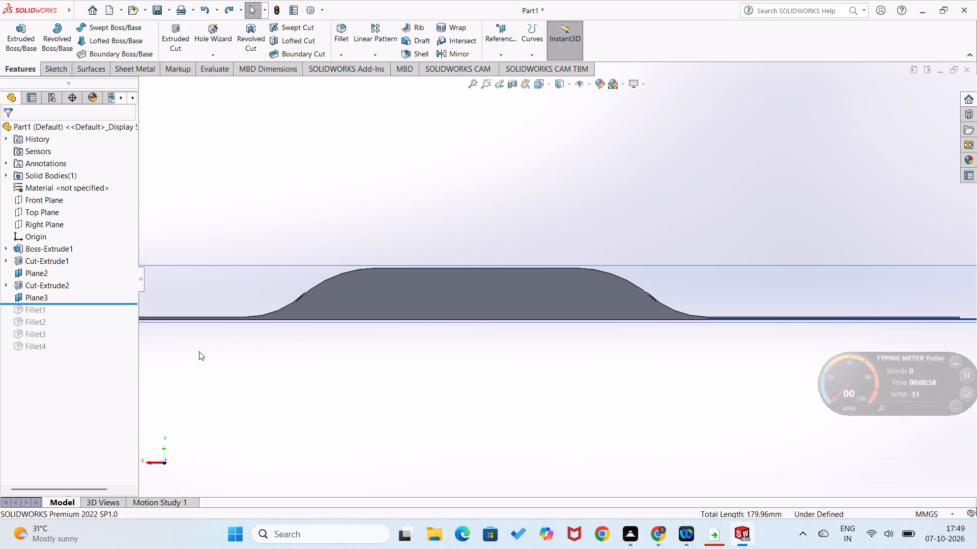
pyautogui.moveTo(205, 352); pyautogui.dragTo(219, 439, button='middle')
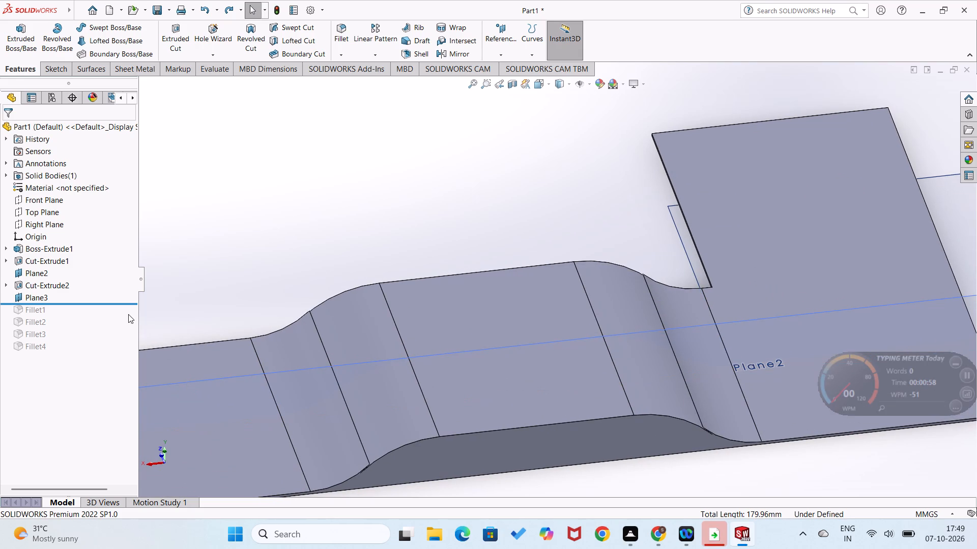
pyautogui.moveTo(125, 306); pyautogui.dragTo(130, 354)
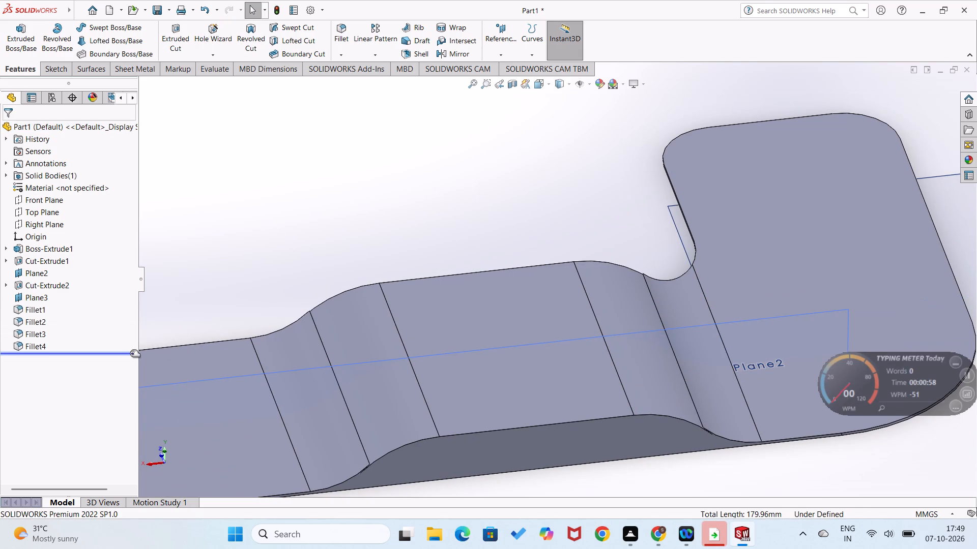
# Examine the filleted part from several angles, highlighting the Cut-Extrude2 and Cut-Extrude1 features on the model.
pyautogui.scroll(3, 343, 328)
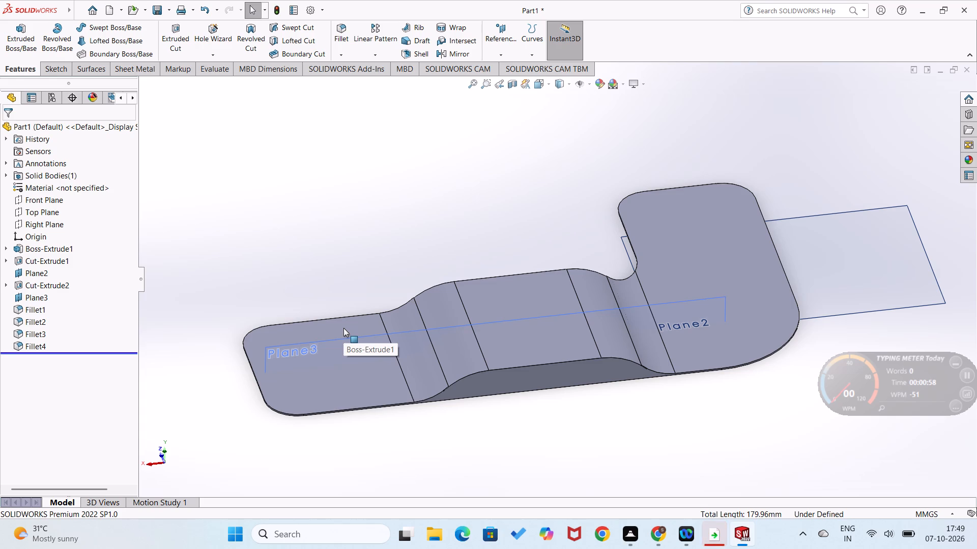
pyautogui.moveTo(392, 342); pyautogui.dragTo(399, 369, button='middle')
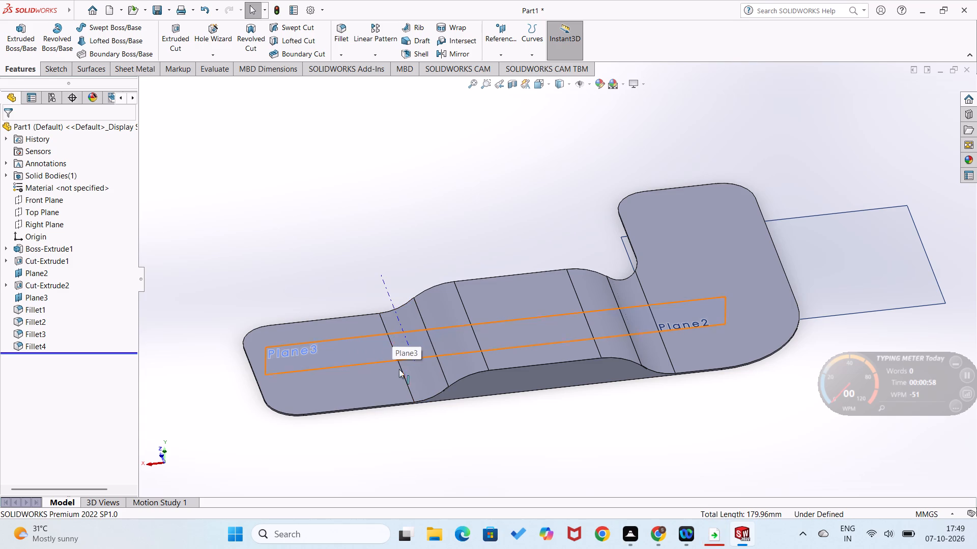
pyautogui.moveTo(399, 369); pyautogui.dragTo(453, 474, button='middle')
pyautogui.moveTo(454, 422); pyautogui.dragTo(516, 520, button='middle')
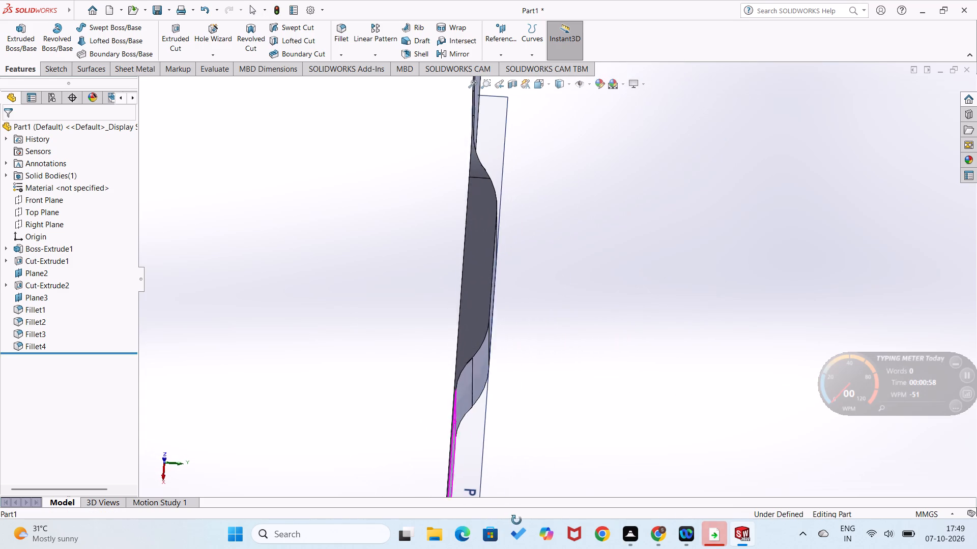
pyautogui.moveTo(516, 520); pyautogui.dragTo(438, 416, button='middle')
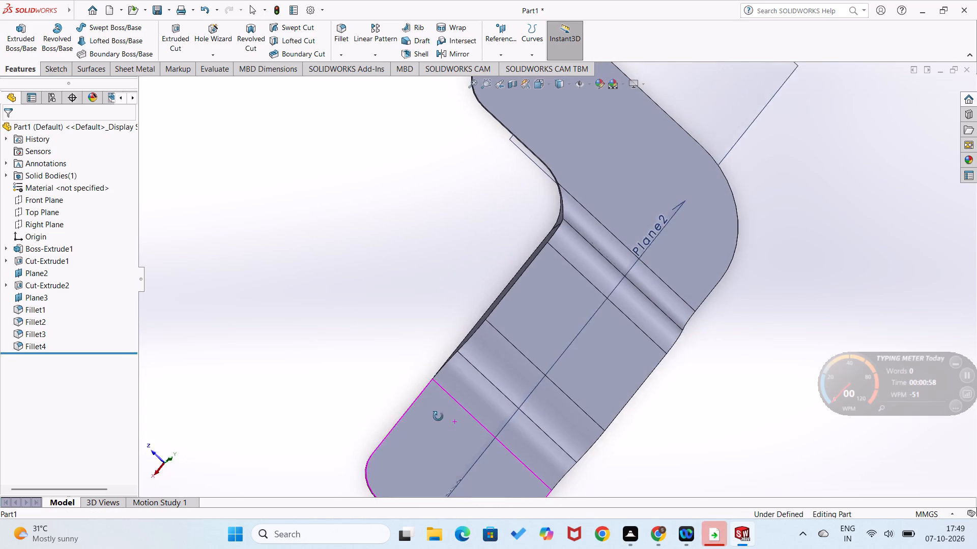
pyautogui.moveTo(438, 416); pyautogui.dragTo(433, 400, button='middle')
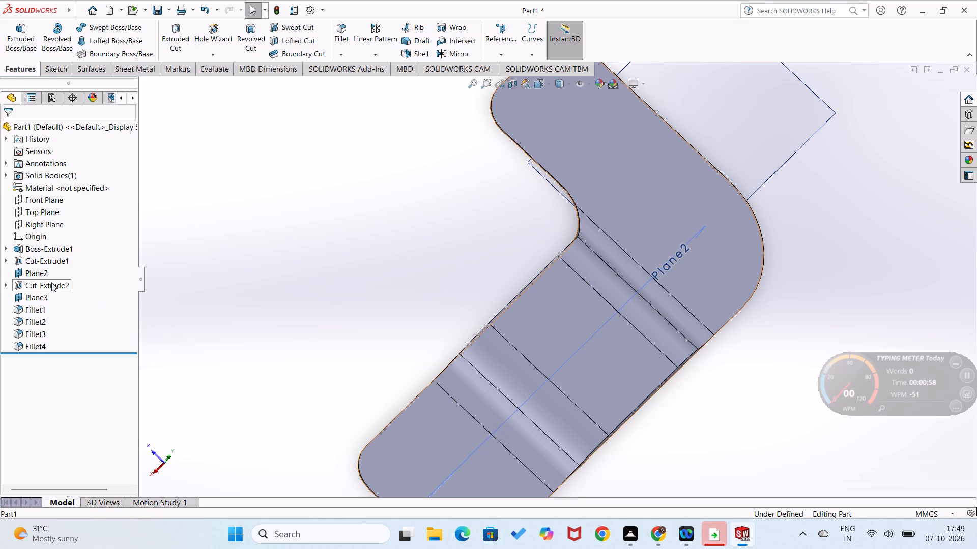
pyautogui.click(51, 282)
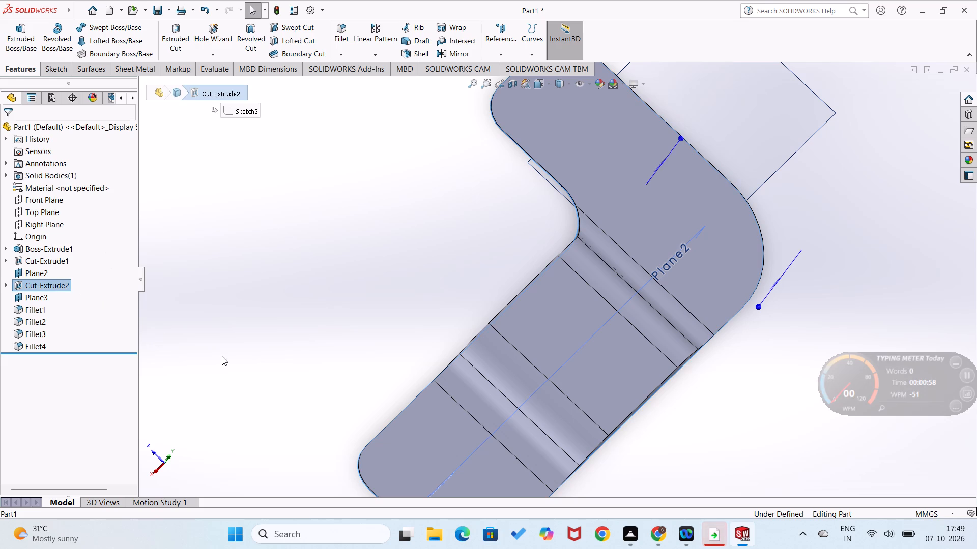
pyautogui.moveTo(222, 356); pyautogui.dragTo(266, 338, button='middle')
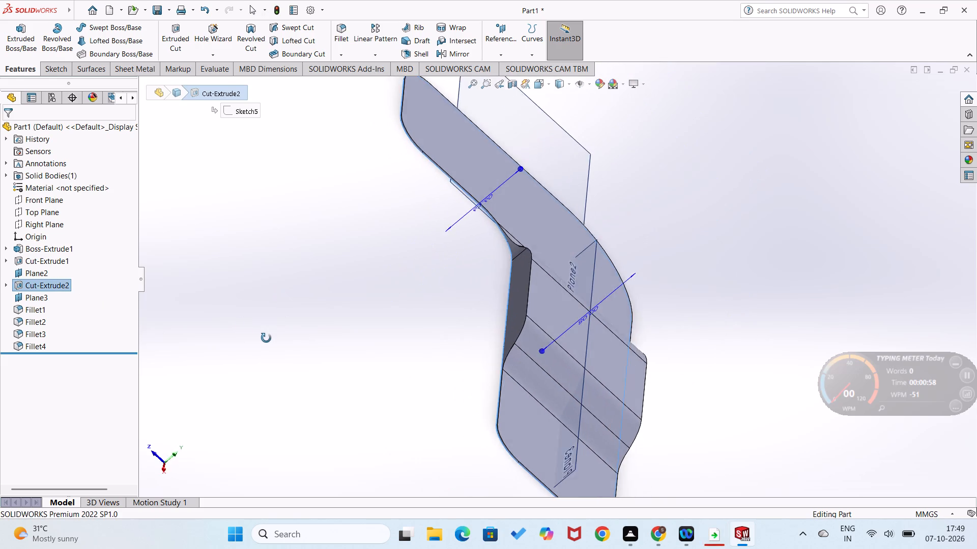
pyautogui.moveTo(266, 338); pyautogui.dragTo(263, 341, button='middle')
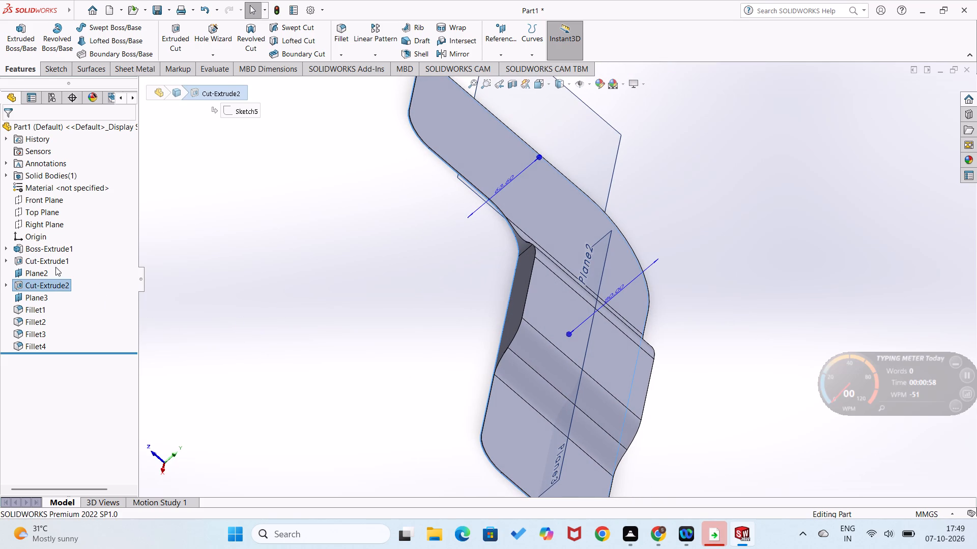
pyautogui.click(54, 261)
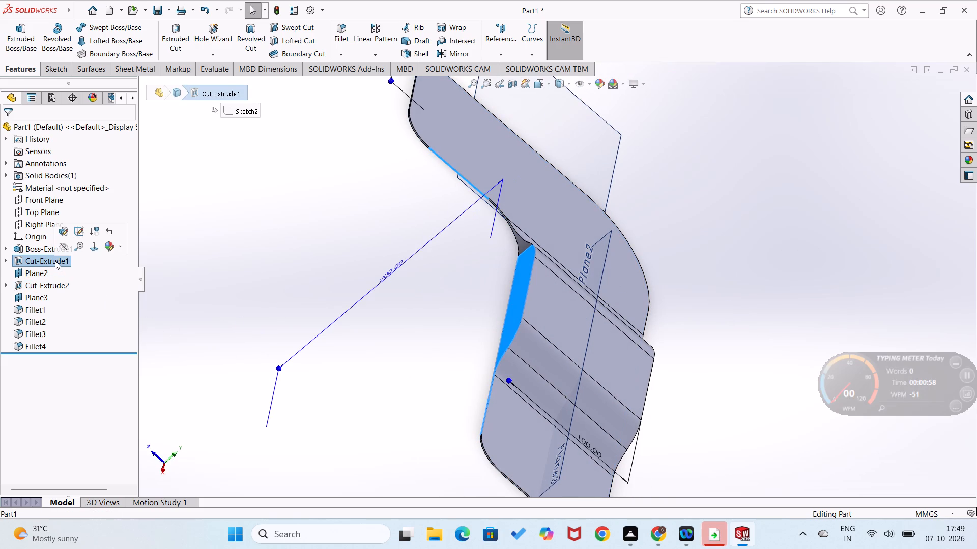
# Examine the Boss-Extrude1 feature and its sketch dimensions on the model from several angles.
pyautogui.click(42, 249)
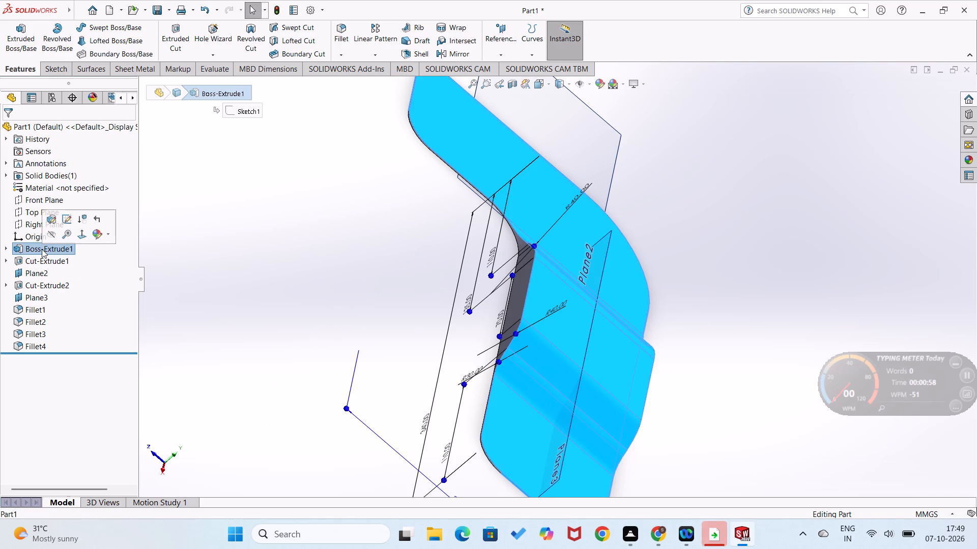
pyautogui.moveTo(258, 304); pyautogui.dragTo(299, 333, button='middle')
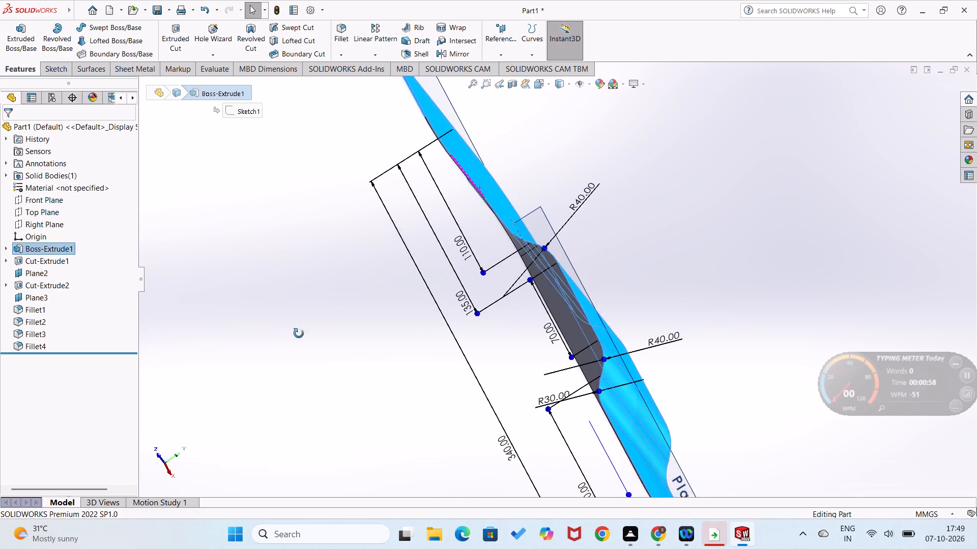
pyautogui.moveTo(299, 333); pyautogui.dragTo(291, 358, button='middle')
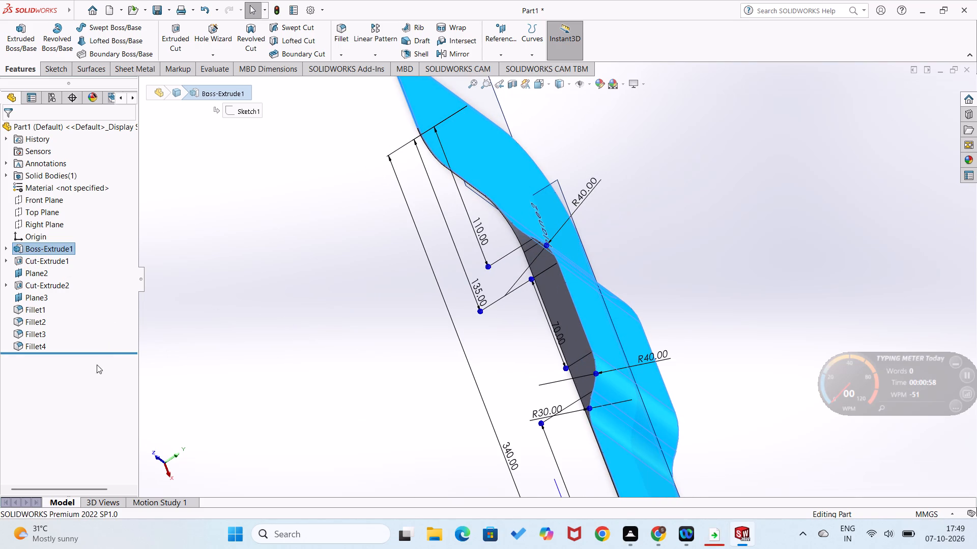
pyautogui.click(178, 292)
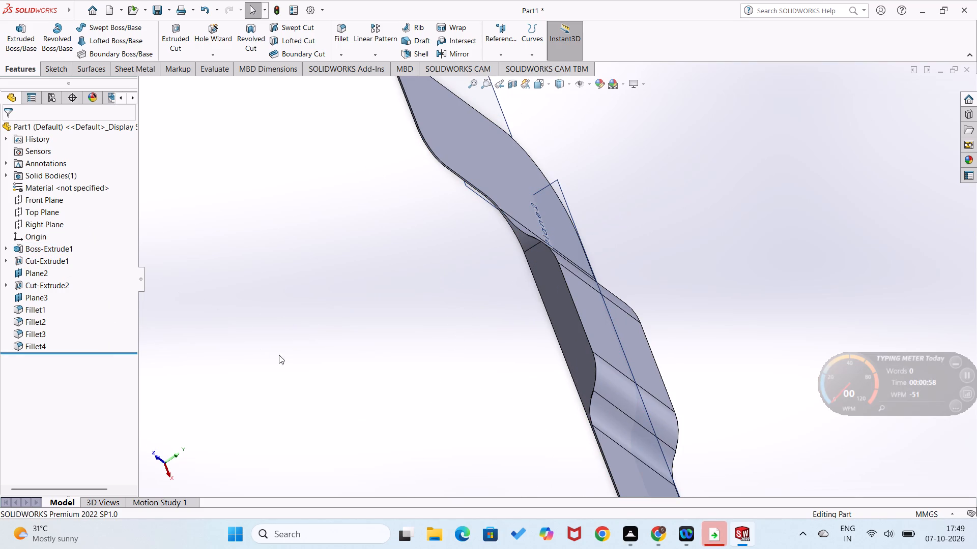
# Start a new sketch on the part's long side face that shows the raised profile.
pyautogui.moveTo(337, 352); pyautogui.dragTo(227, 261, button='middle')
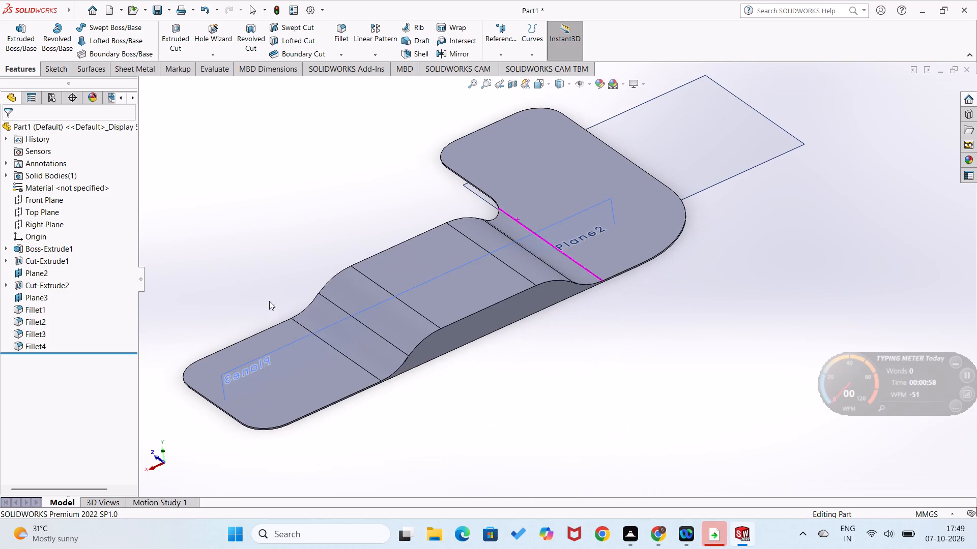
pyautogui.rightClick(442, 344)
pyautogui.click(466, 284)
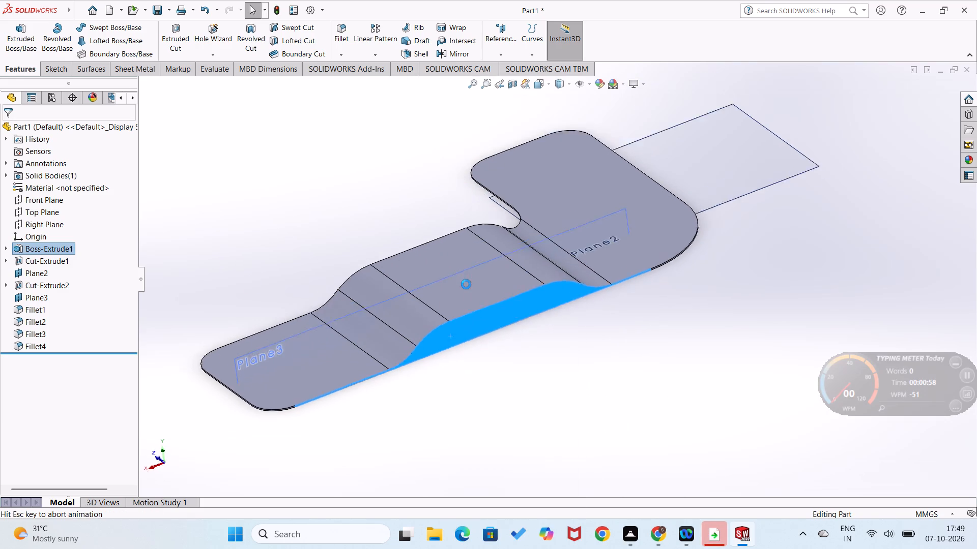
pyautogui.scroll(-6, 459, 315)
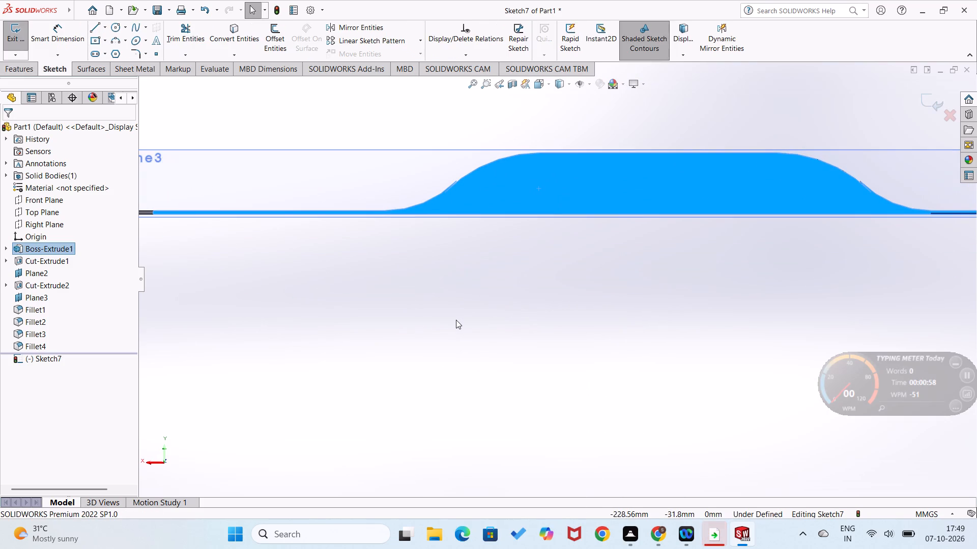
# Sketch a horizontal line about 35 mm long on the thin section's upper edge, continuing into an arc along the lower concave curve.
pyautogui.moveTo(494, 289); pyautogui.dragTo(350, 334, button='right')
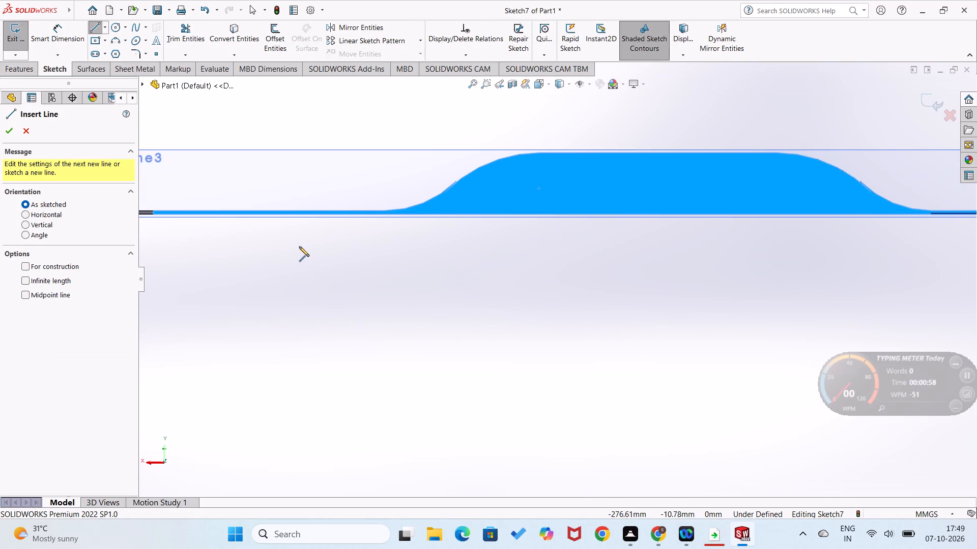
pyautogui.scroll(-4, 276, 254)
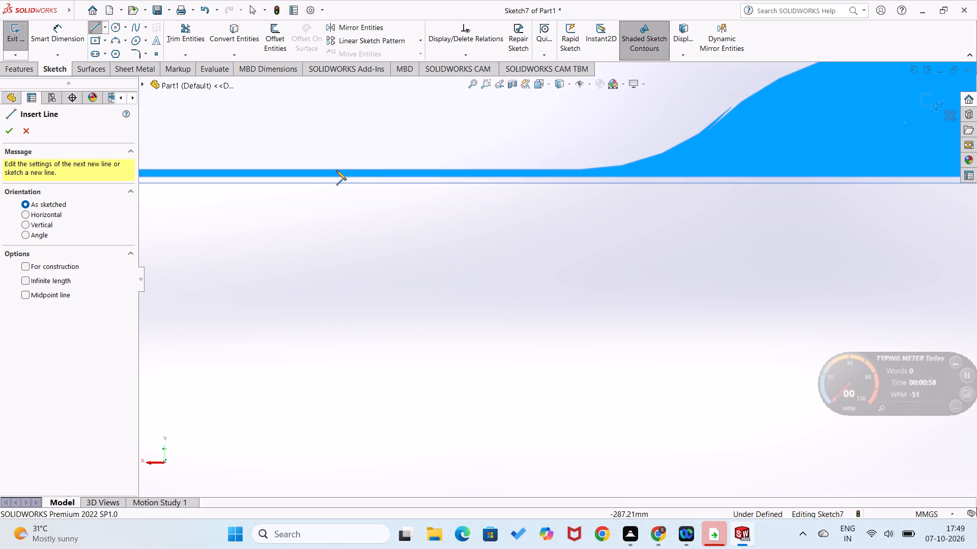
pyautogui.click(337, 169)
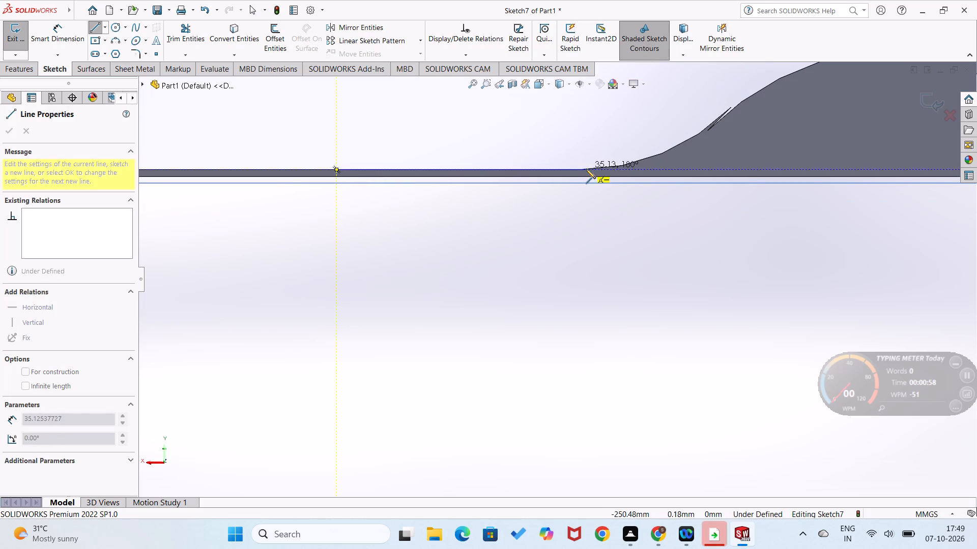
pyautogui.click(581, 170)
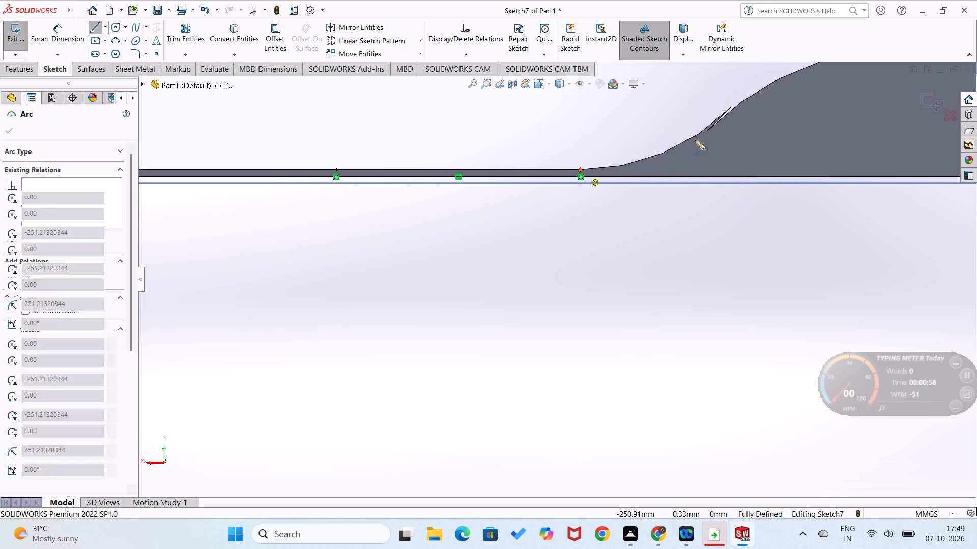
pyautogui.click(732, 108)
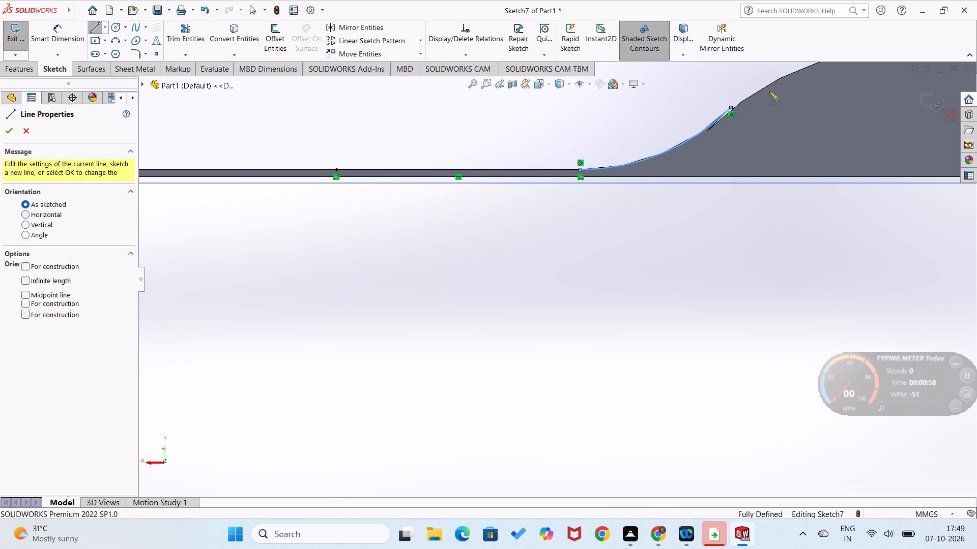
# Continue the profile with an arc of about 29.7 mm radius up to the flat top and a line about 70 mm long along it.
pyautogui.scroll(2, 774, 87)
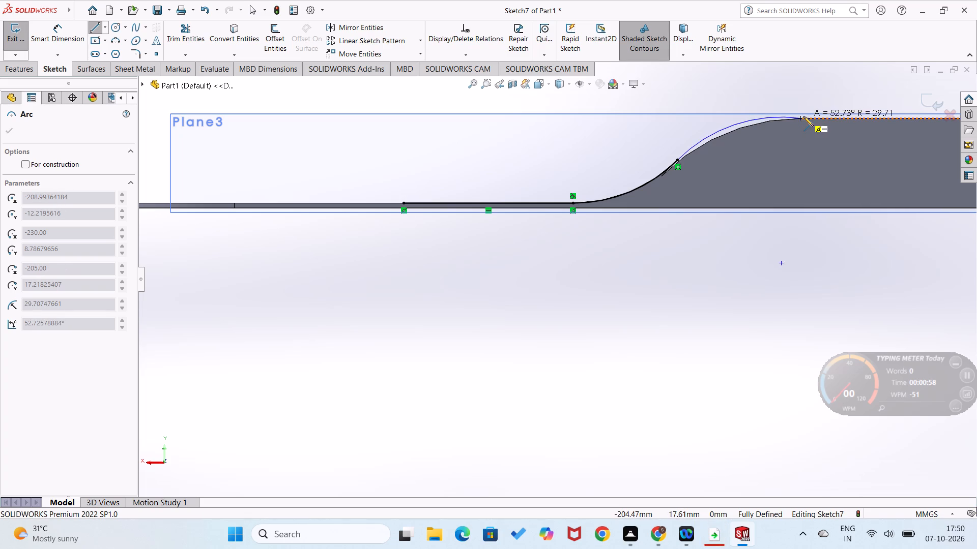
pyautogui.scroll(-4, 803, 119)
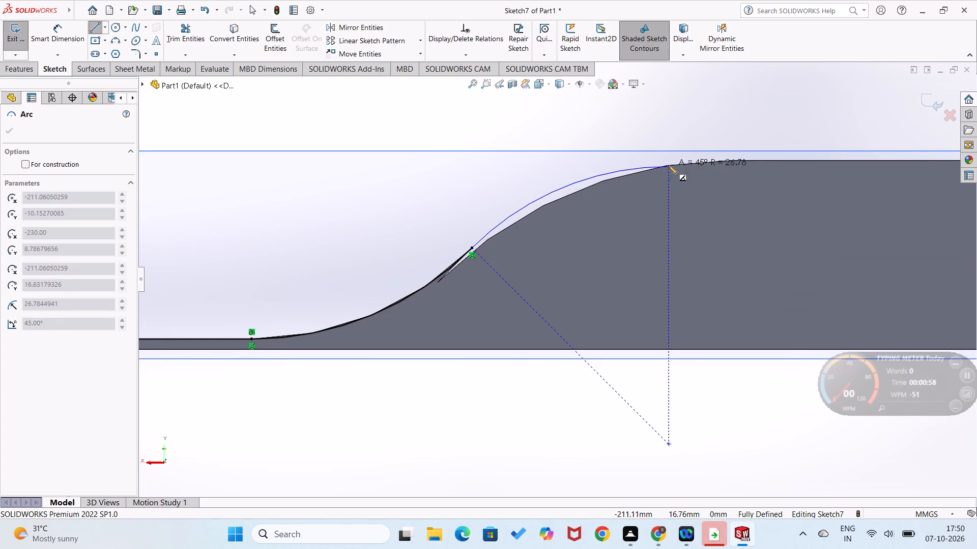
pyautogui.click(731, 161)
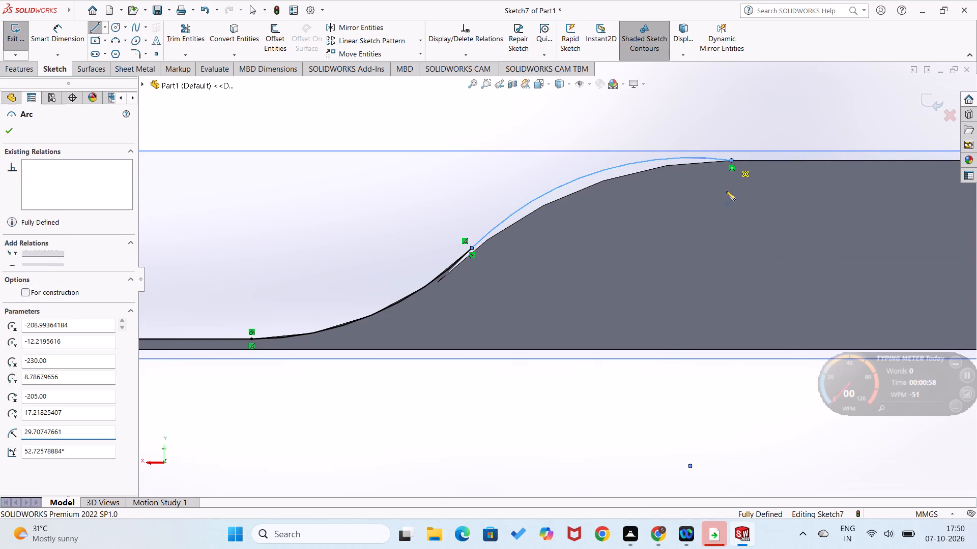
pyautogui.moveTo(724, 224); pyautogui.dragTo(731, 165, button='right')
pyautogui.moveTo(759, 192); pyautogui.dragTo(692, 239, button='right')
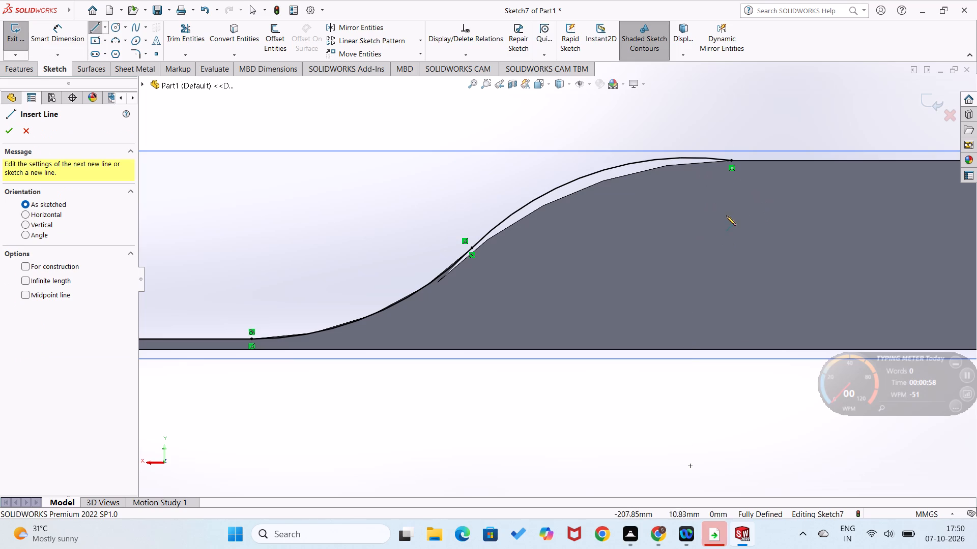
pyautogui.click(731, 159)
pyautogui.scroll(2, 814, 179)
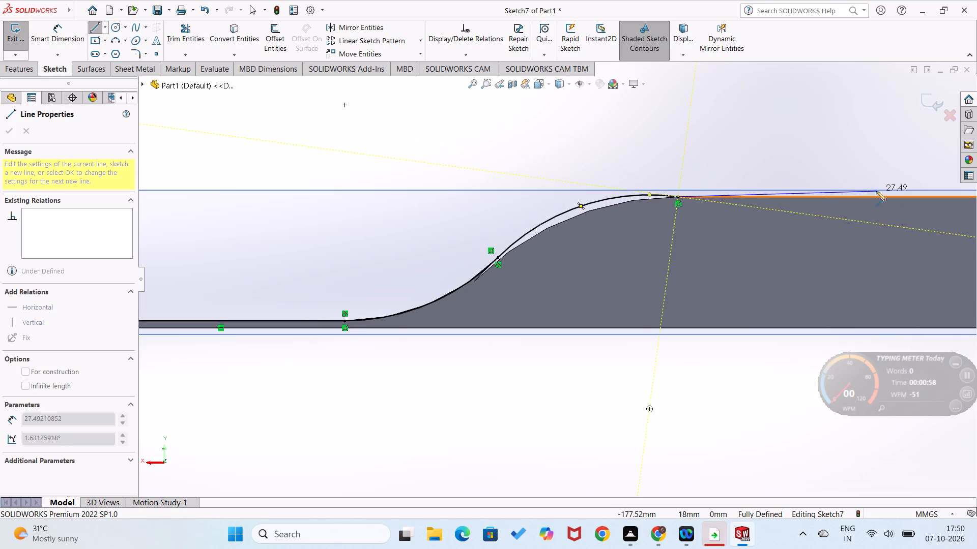
pyautogui.scroll(5, 876, 191)
pyautogui.scroll(-5, 879, 233)
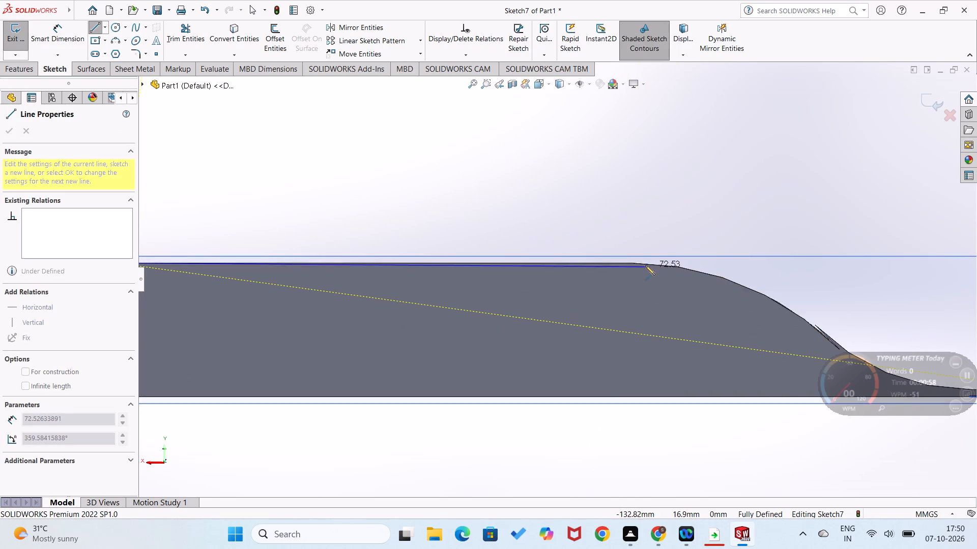
pyautogui.click(632, 262)
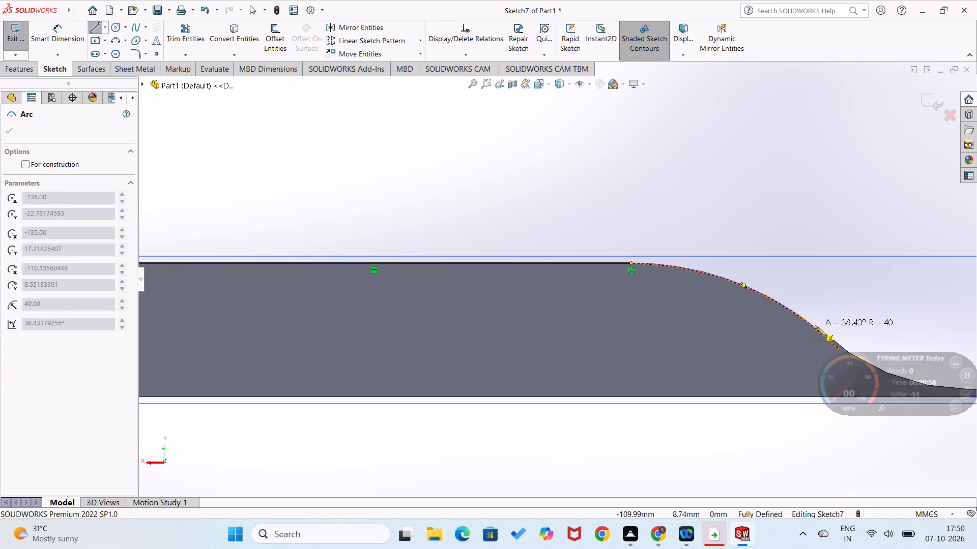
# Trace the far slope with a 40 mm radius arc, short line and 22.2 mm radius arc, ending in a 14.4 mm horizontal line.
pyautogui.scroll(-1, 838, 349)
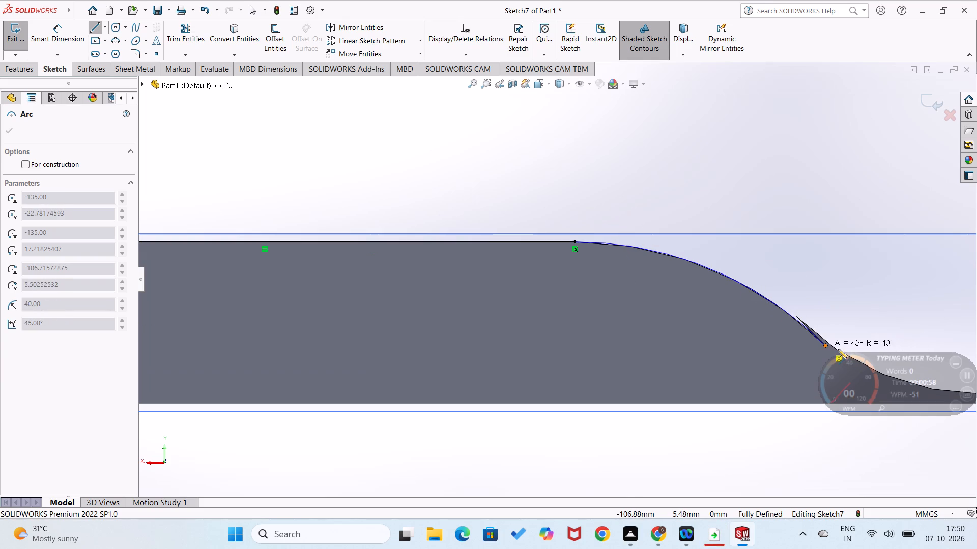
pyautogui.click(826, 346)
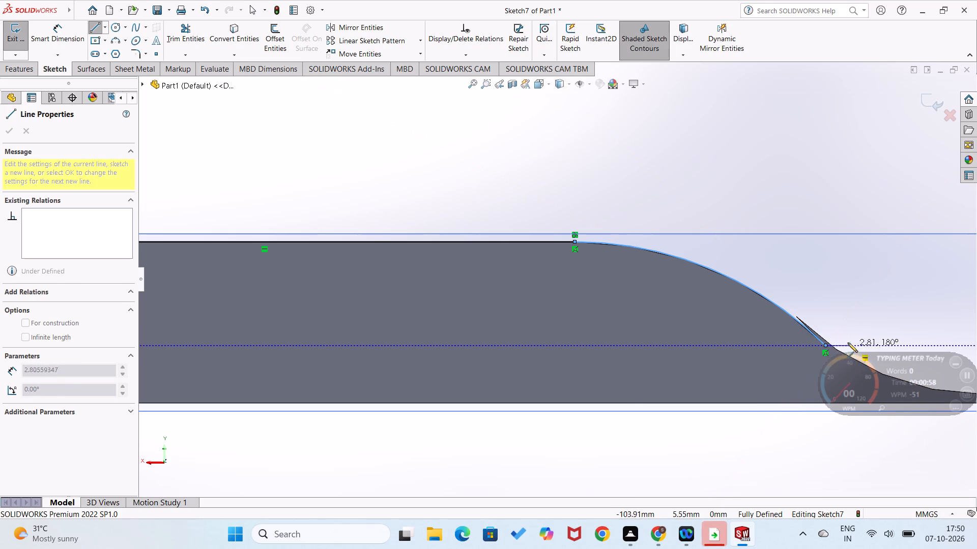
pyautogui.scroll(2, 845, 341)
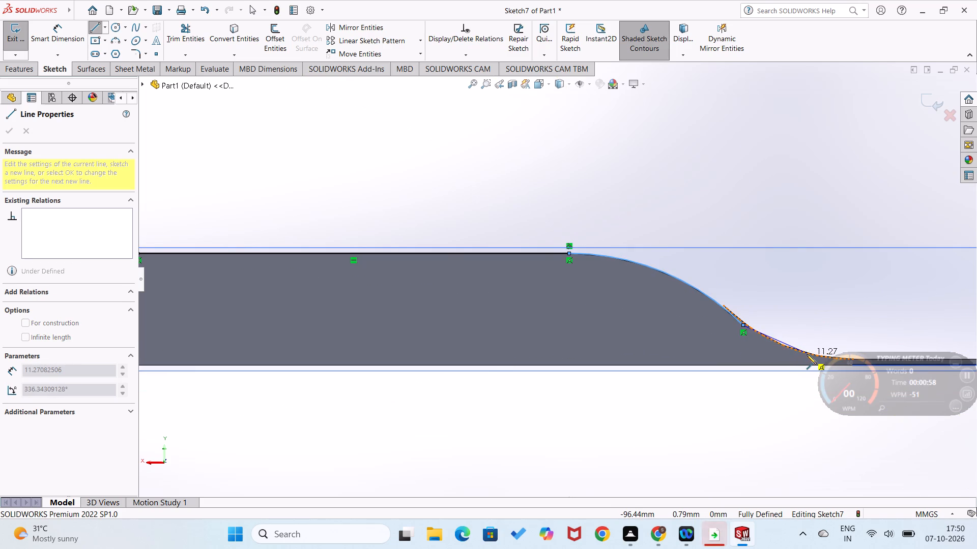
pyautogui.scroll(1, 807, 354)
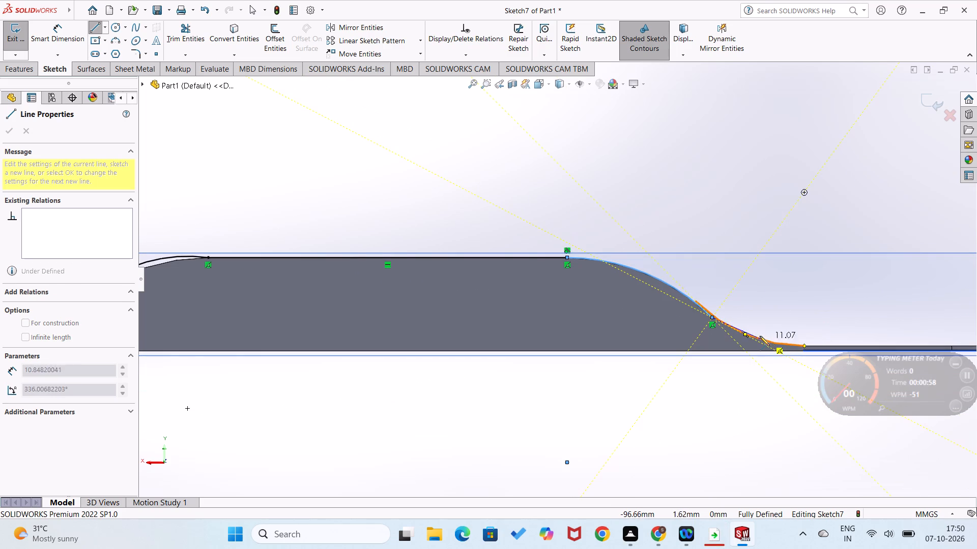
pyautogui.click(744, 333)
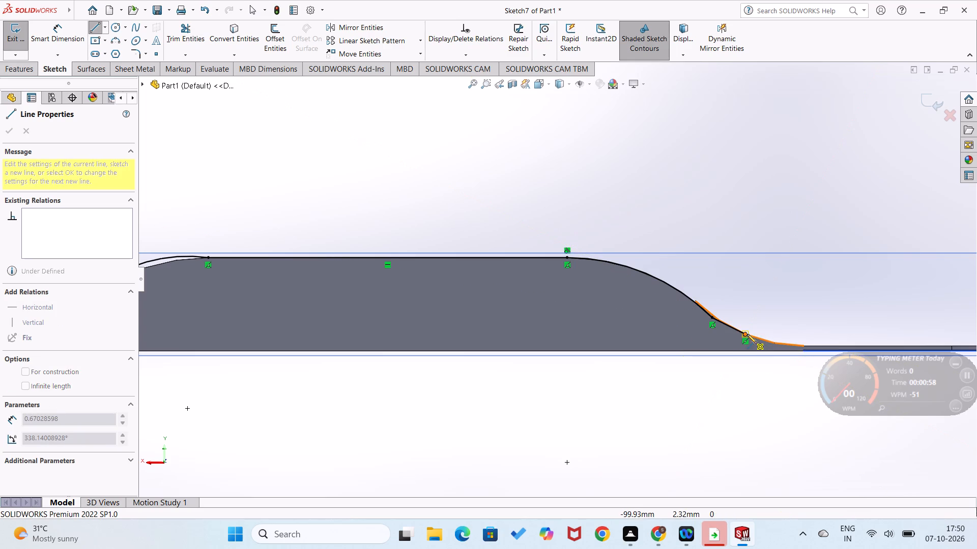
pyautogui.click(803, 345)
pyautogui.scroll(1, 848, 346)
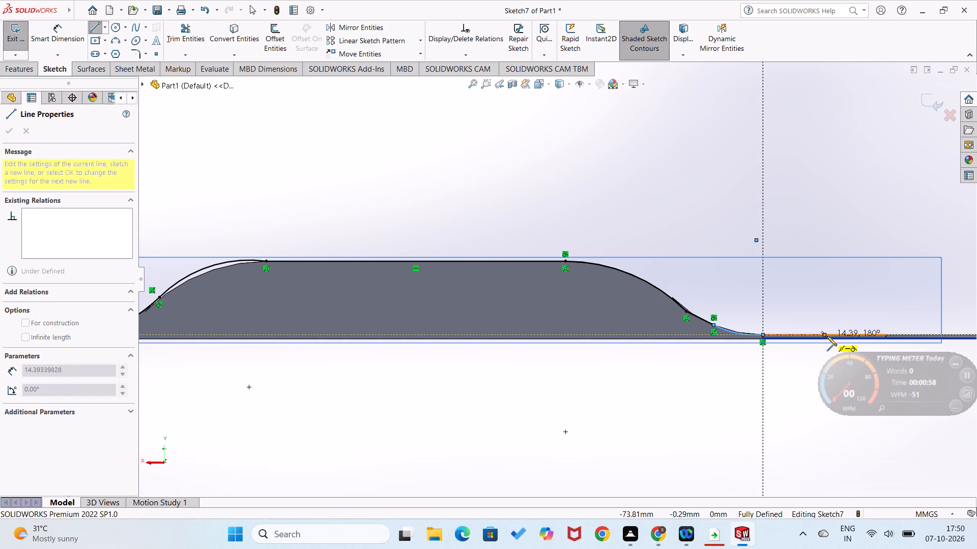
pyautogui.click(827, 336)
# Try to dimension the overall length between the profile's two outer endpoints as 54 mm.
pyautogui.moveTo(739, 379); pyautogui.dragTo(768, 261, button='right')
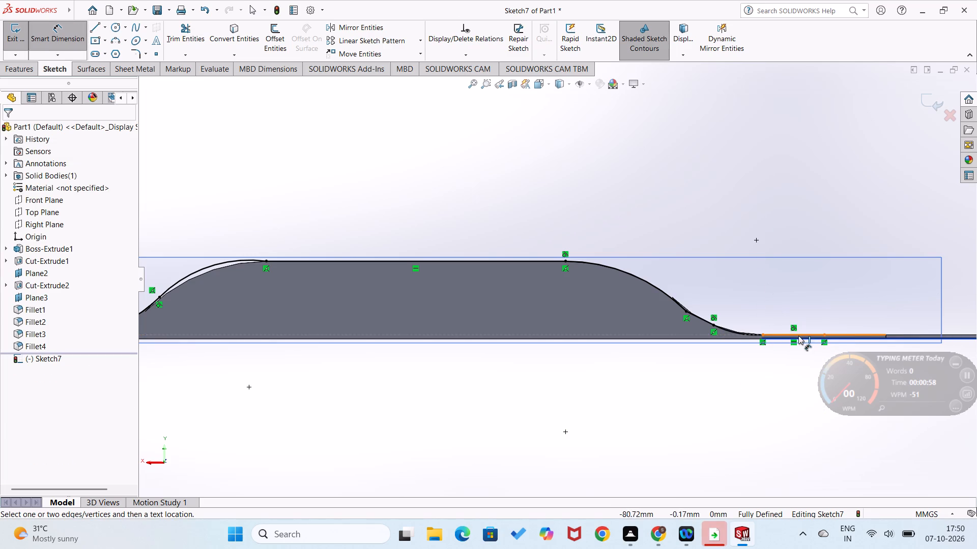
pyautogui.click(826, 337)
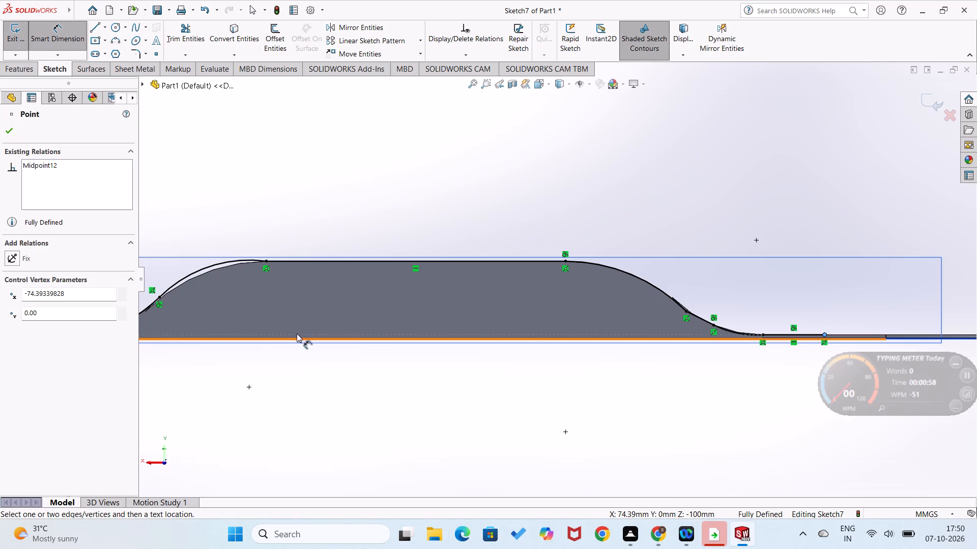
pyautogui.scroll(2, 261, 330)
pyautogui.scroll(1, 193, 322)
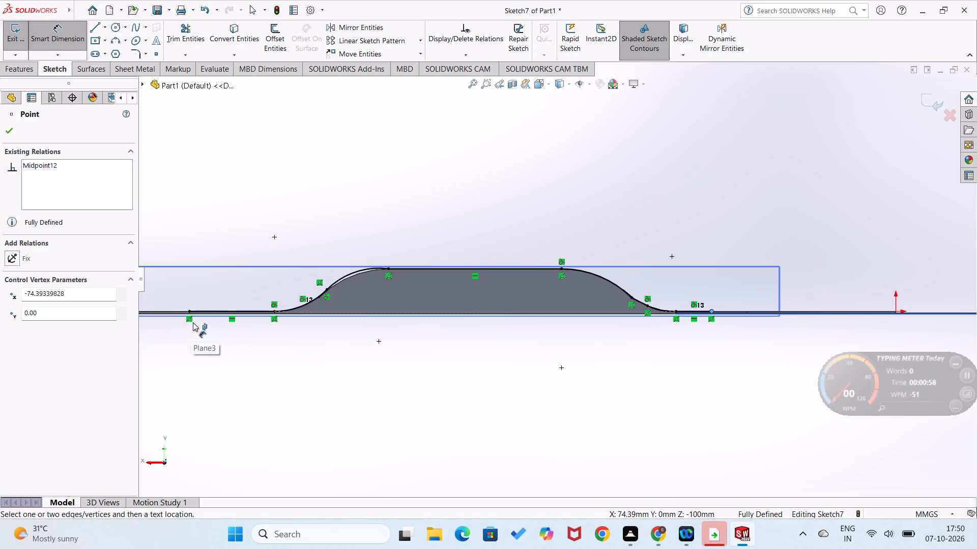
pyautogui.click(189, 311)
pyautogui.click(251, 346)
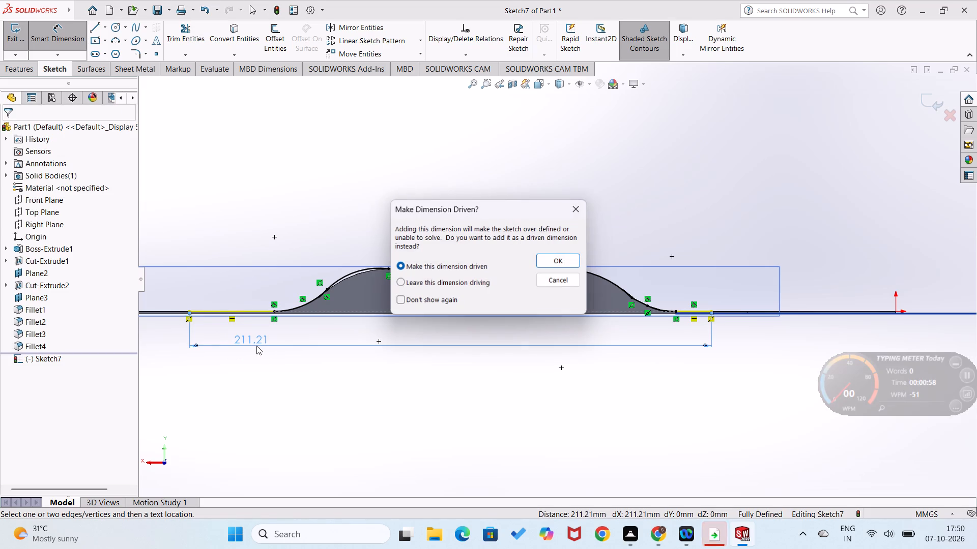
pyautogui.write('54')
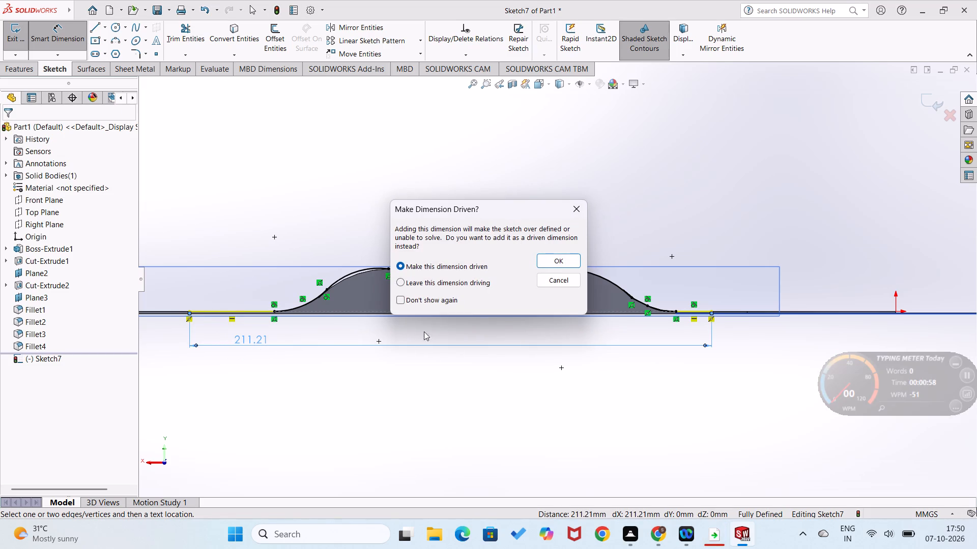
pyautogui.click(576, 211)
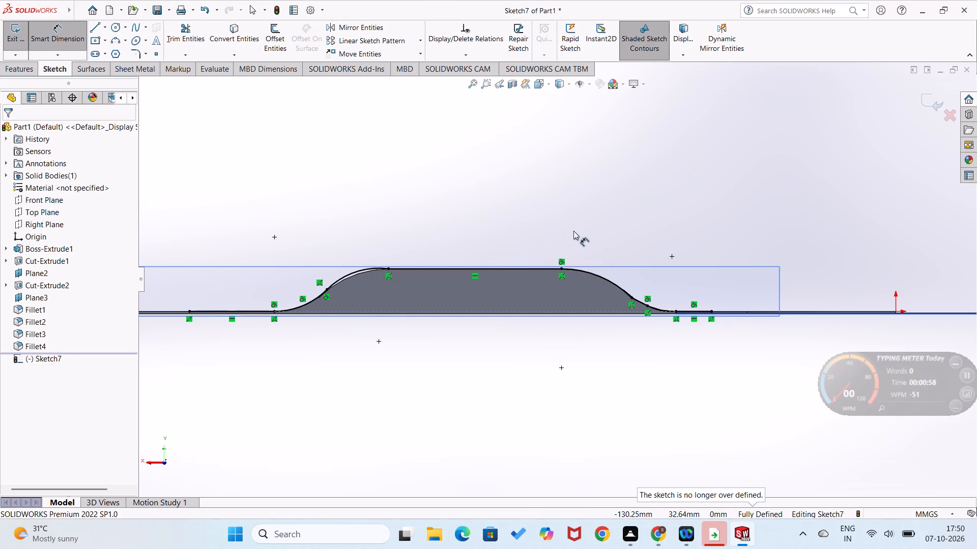
# Undo all the lines and arcs traced along the raised profile, back to before that sketch was started.
pyautogui.moveTo(548, 221); pyautogui.dragTo(562, 309, button='middle')
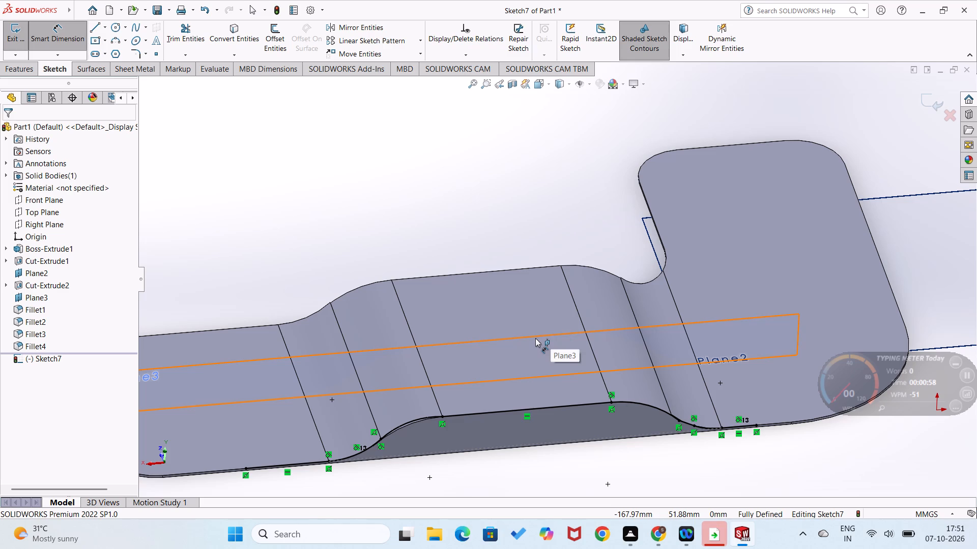
pyautogui.hotkey('ctrl', 'z')
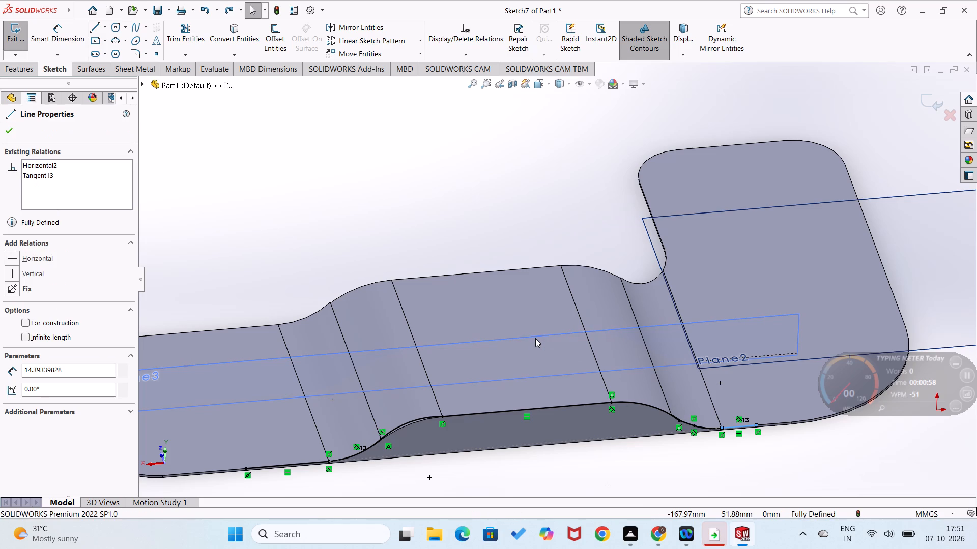
pyautogui.hotkey('ctrl', 'z')
pyautogui.hotkey('ctrl', 'z')
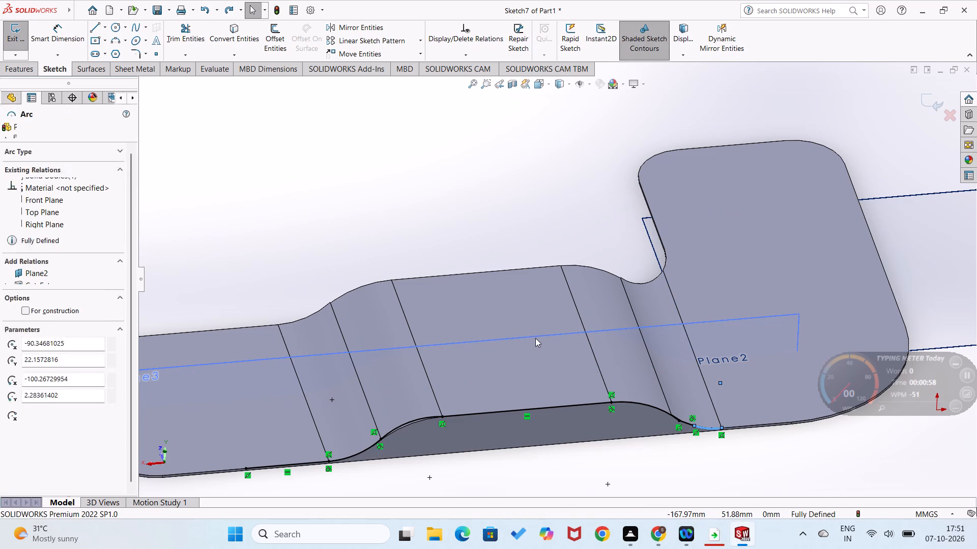
pyautogui.hotkey('ctrl', 'z')
pyautogui.hotkey('ctrl', 'z')
pyautogui.hotkey('ctrl', 'z')
pyautogui.hotkey('ctrl', 'z')
pyautogui.hotkey('ctrl', 'z')
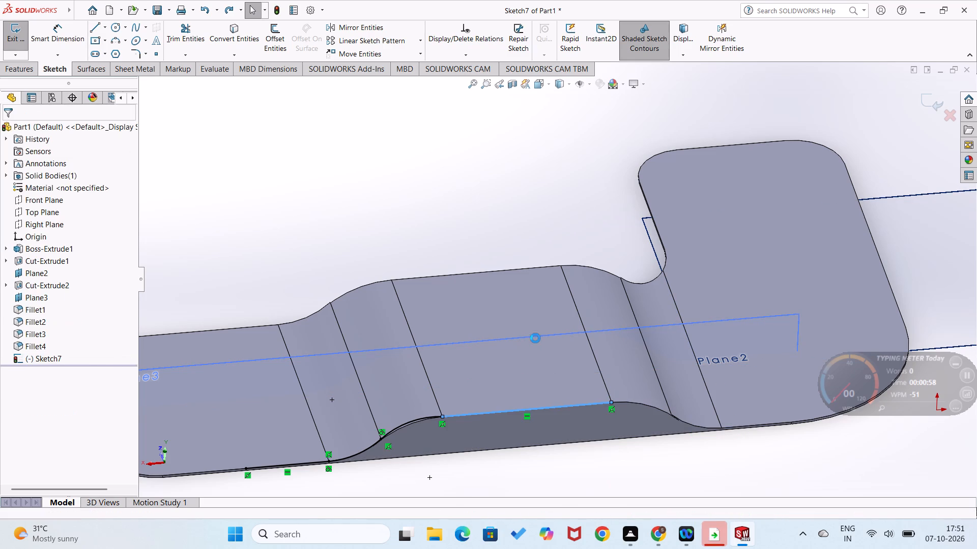
pyautogui.hotkey('ctrl', 'z')
pyautogui.hotkey('ctrl', 'z')
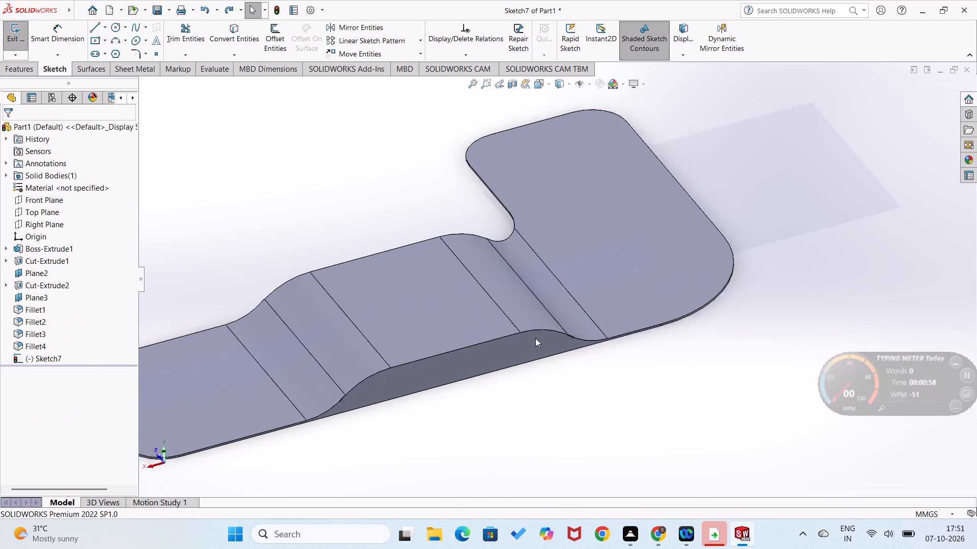
# Start a new sketch on Plane3.
pyautogui.rightClick(558, 220)
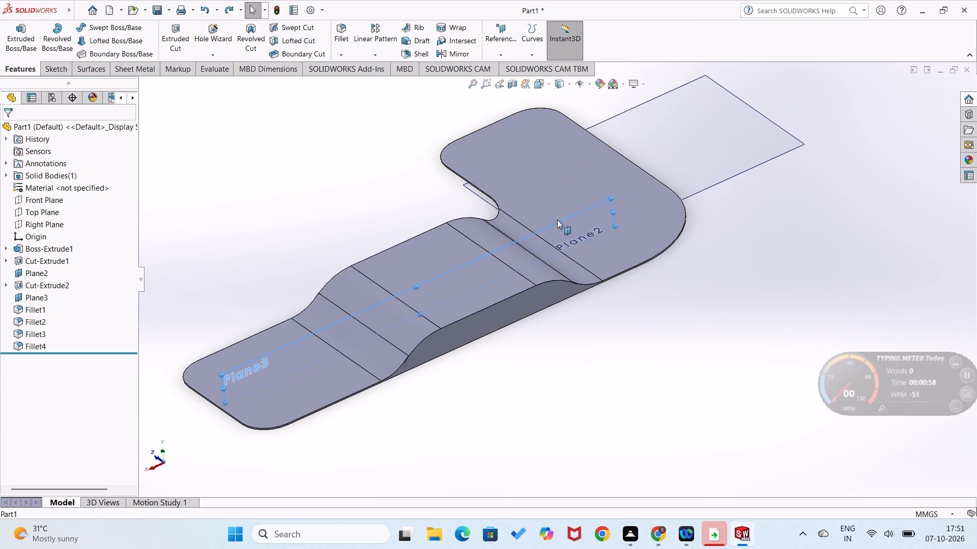
pyautogui.click(584, 206)
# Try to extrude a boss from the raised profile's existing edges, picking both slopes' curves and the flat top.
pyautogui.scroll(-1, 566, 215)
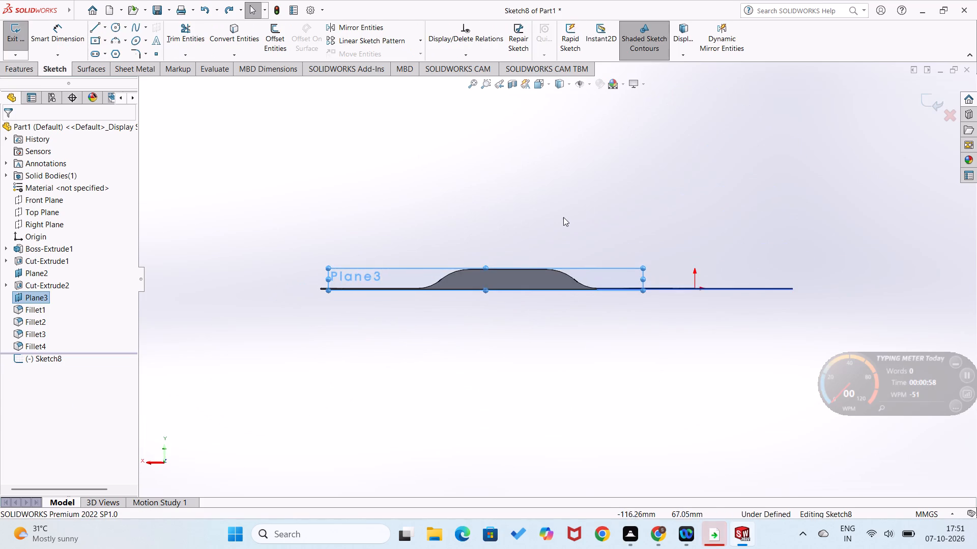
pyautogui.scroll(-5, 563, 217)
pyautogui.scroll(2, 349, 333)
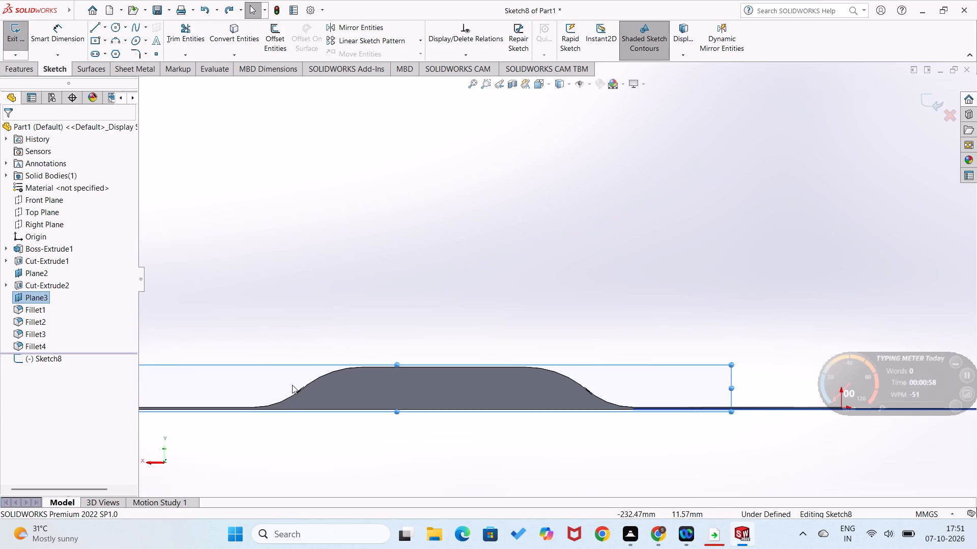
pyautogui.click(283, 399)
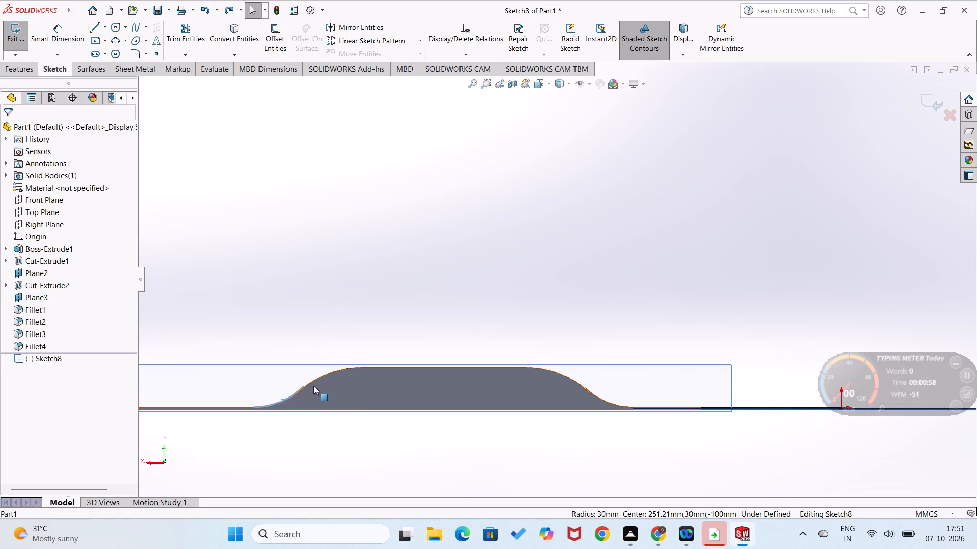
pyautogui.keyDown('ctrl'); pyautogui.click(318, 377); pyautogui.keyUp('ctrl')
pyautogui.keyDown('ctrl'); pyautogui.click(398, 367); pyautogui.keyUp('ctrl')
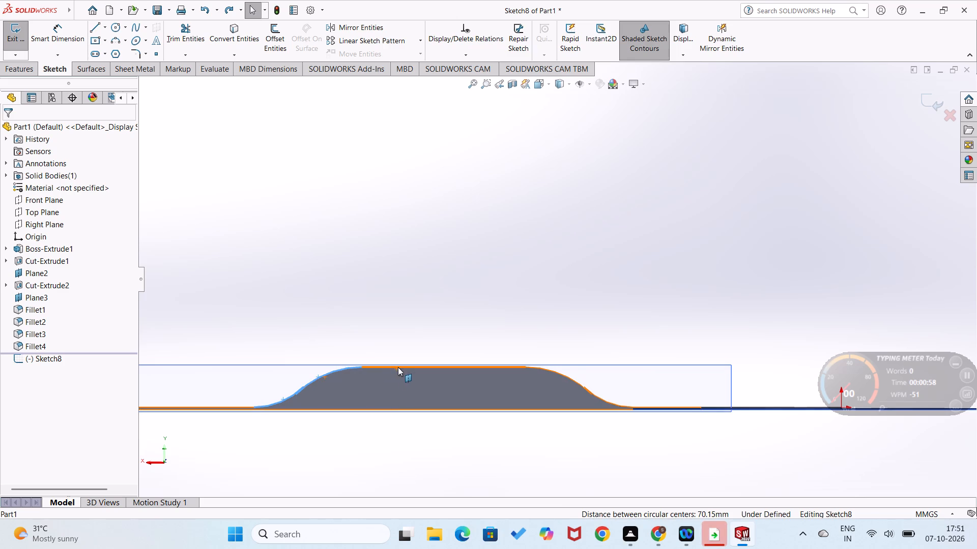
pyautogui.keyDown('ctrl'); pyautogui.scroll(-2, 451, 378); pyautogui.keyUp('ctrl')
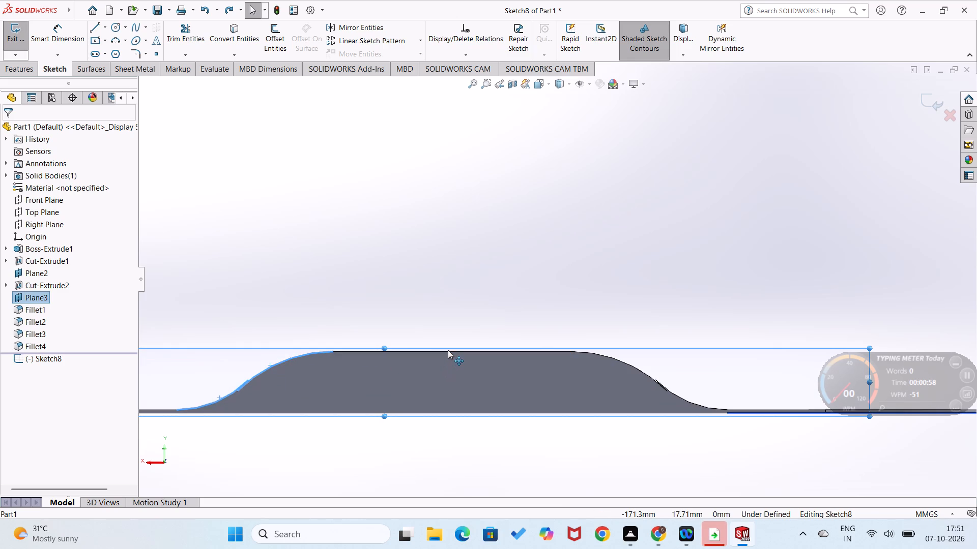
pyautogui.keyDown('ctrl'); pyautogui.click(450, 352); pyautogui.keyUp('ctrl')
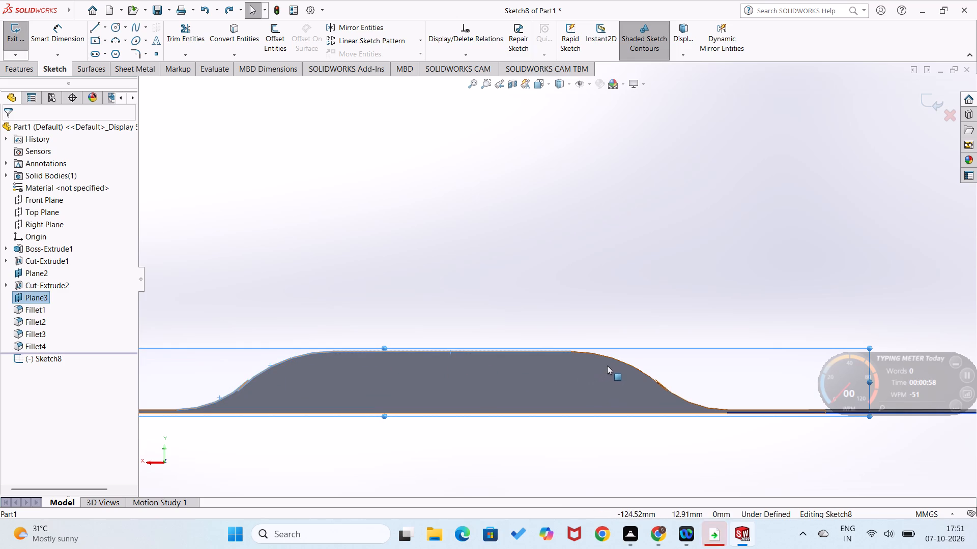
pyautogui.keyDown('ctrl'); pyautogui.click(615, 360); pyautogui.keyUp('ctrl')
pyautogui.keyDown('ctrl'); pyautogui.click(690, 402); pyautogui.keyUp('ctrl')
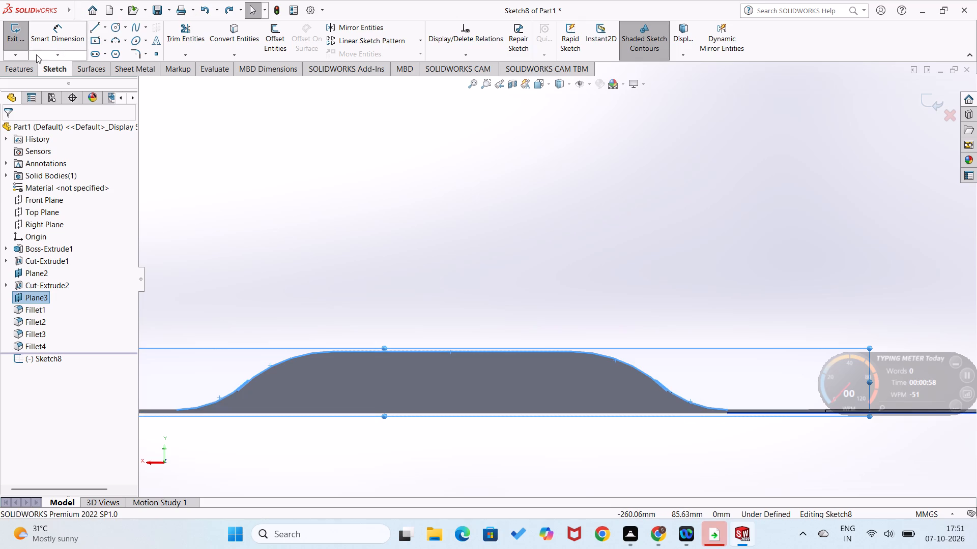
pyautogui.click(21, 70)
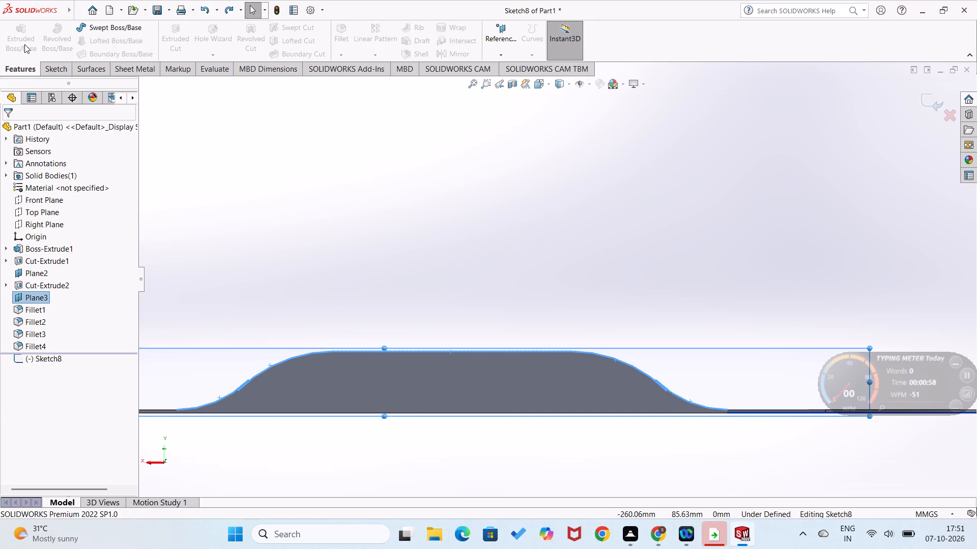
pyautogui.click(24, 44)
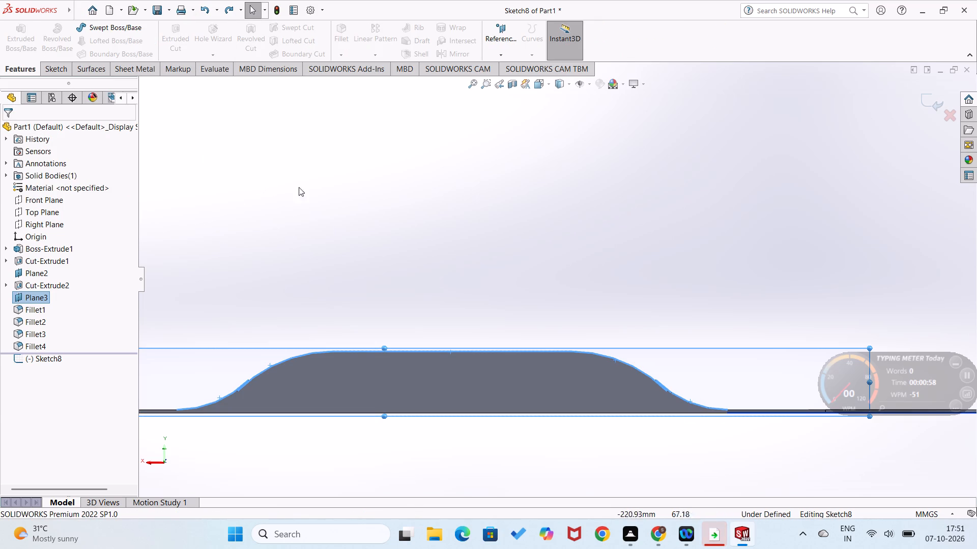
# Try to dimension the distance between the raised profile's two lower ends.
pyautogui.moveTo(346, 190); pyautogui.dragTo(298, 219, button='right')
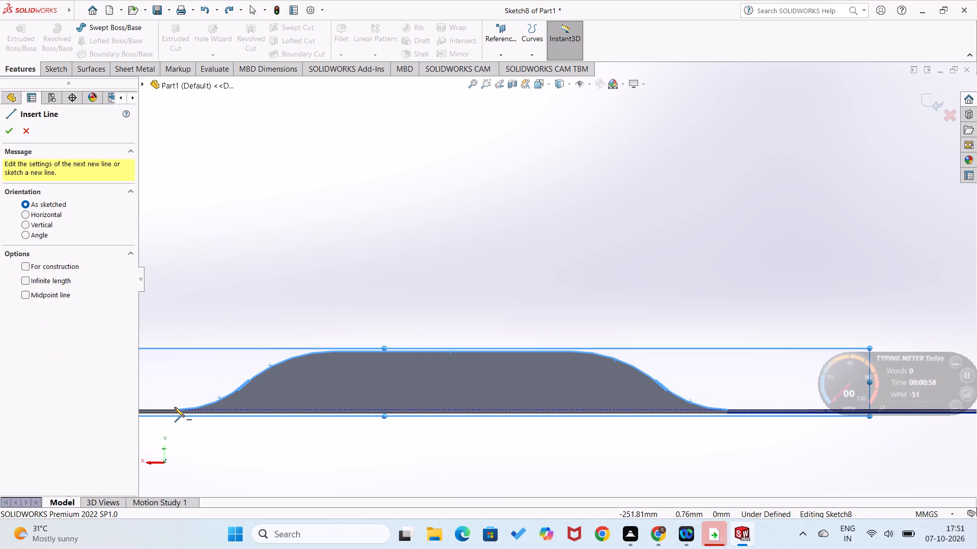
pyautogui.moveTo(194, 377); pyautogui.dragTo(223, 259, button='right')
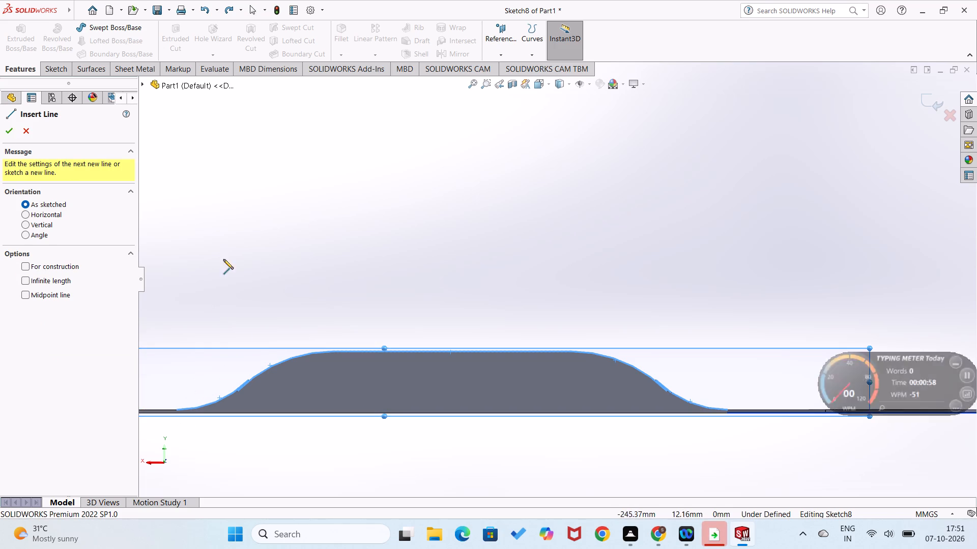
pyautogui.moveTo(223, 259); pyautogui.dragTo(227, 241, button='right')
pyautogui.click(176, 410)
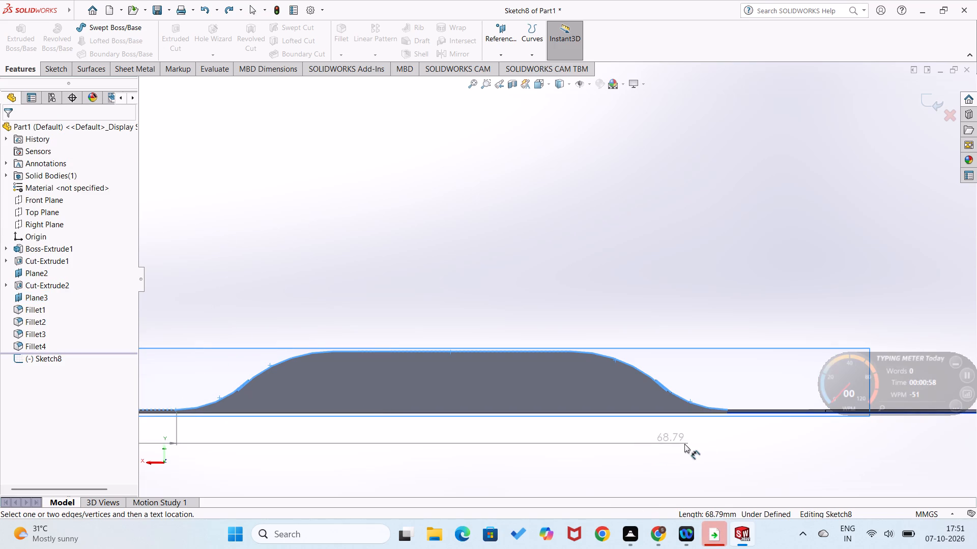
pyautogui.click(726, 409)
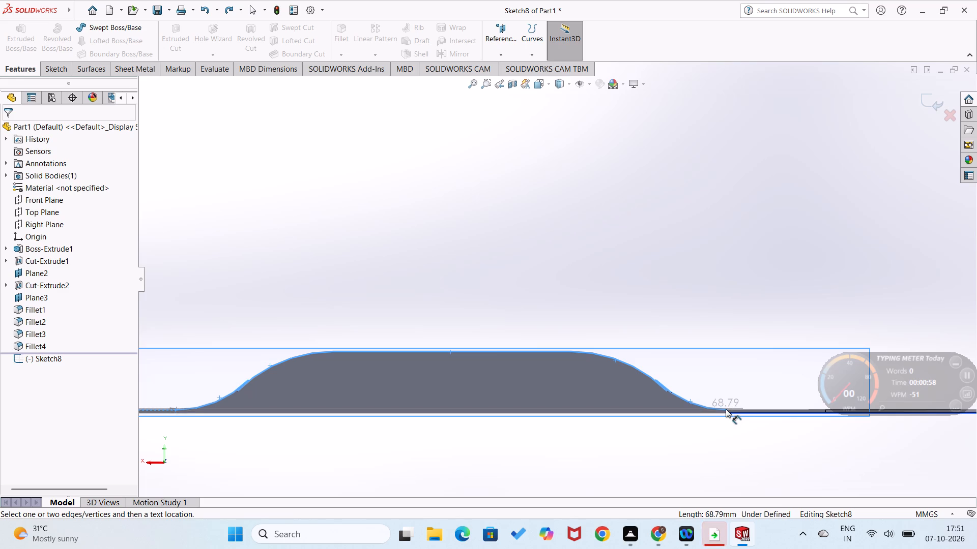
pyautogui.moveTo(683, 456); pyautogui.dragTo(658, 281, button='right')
# Sketch a horizontal line about 9 mm long on the thin section's upper edge and an arc of about 30 mm radius along the lower concave curve.
pyautogui.moveTo(660, 277); pyautogui.dragTo(536, 319, button='right')
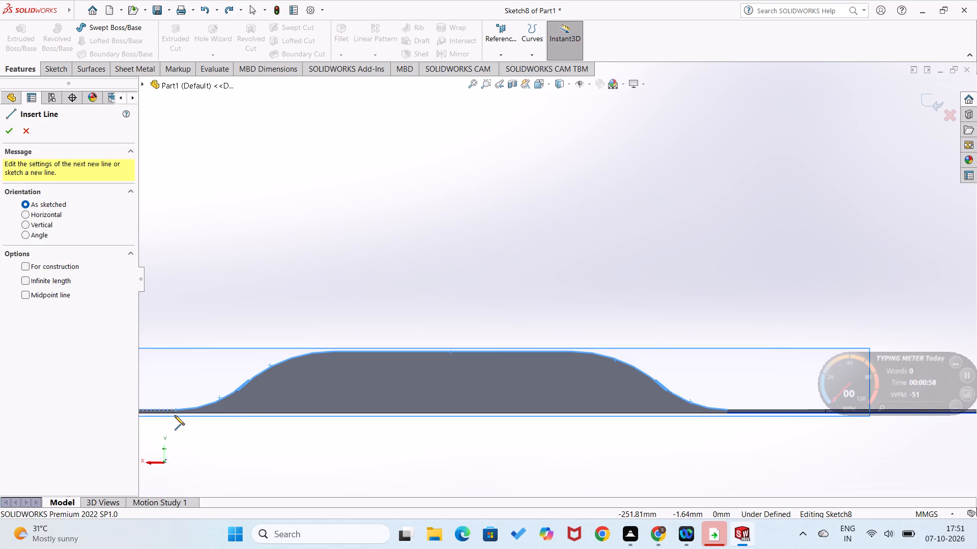
pyautogui.scroll(-2, 175, 416)
pyautogui.click(220, 391)
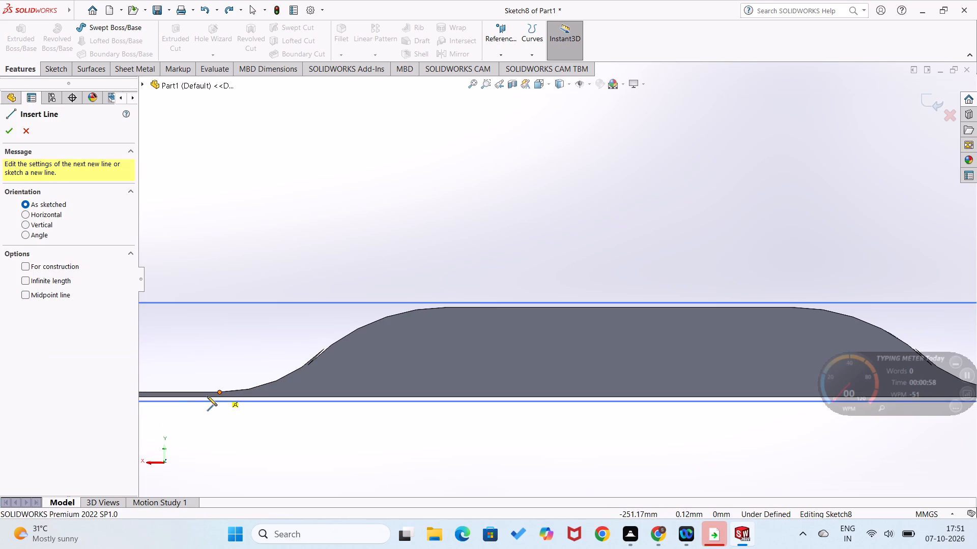
pyautogui.click(171, 390)
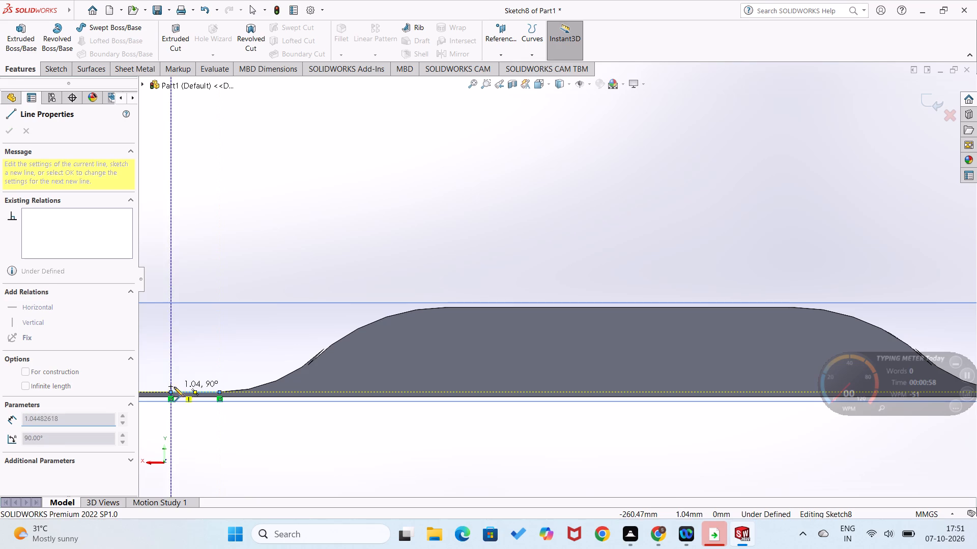
pyautogui.moveTo(183, 379); pyautogui.dragTo(209, 276, button='right')
pyautogui.moveTo(351, 311); pyautogui.dragTo(285, 352, button='right')
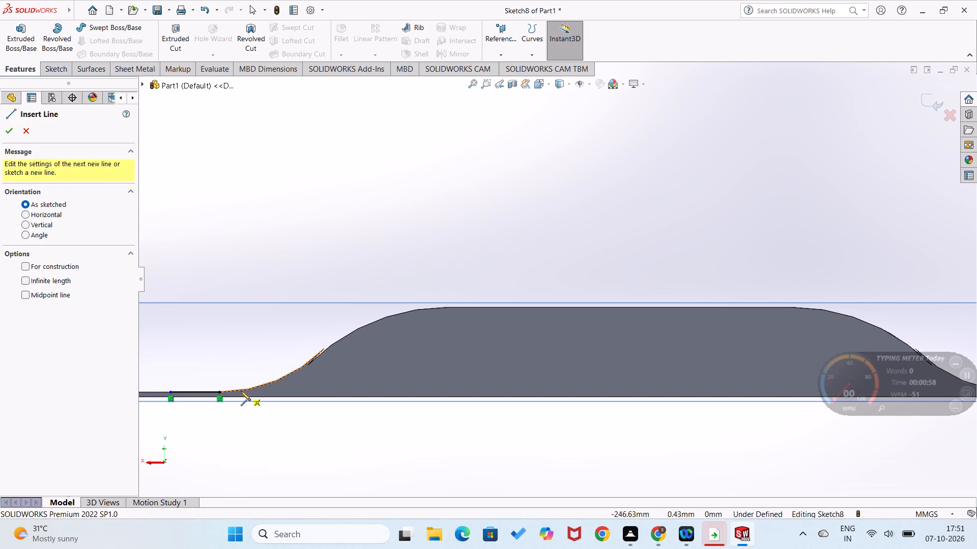
pyautogui.click(218, 392)
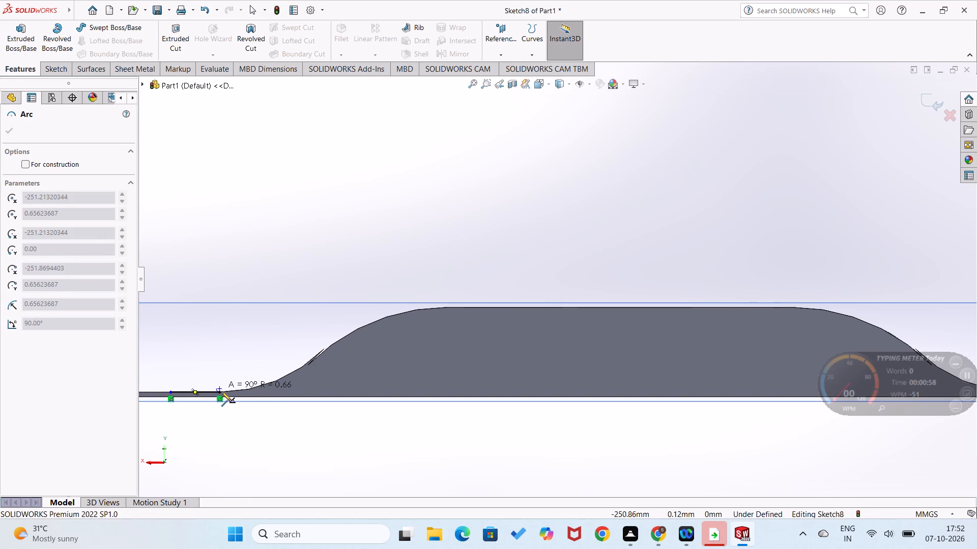
pyautogui.scroll(-3, 223, 391)
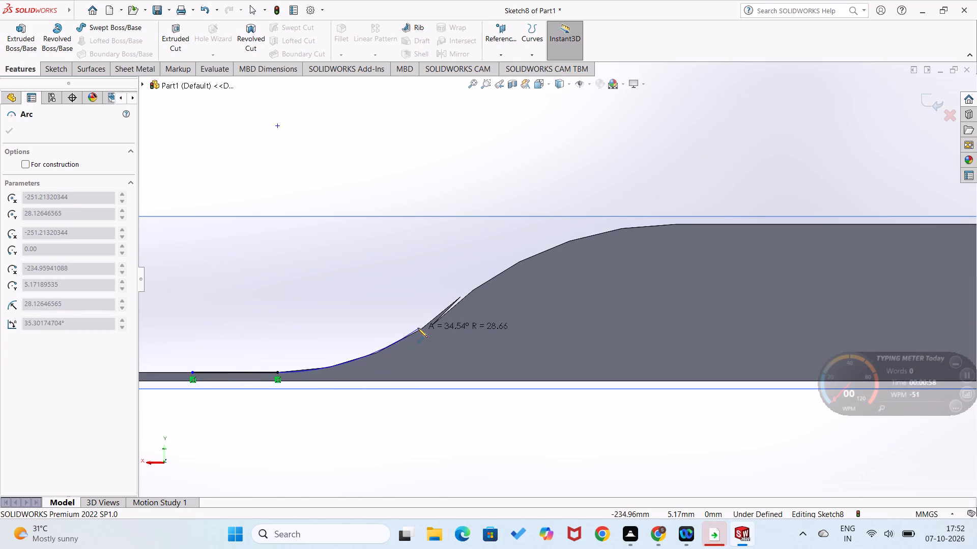
pyautogui.click(460, 297)
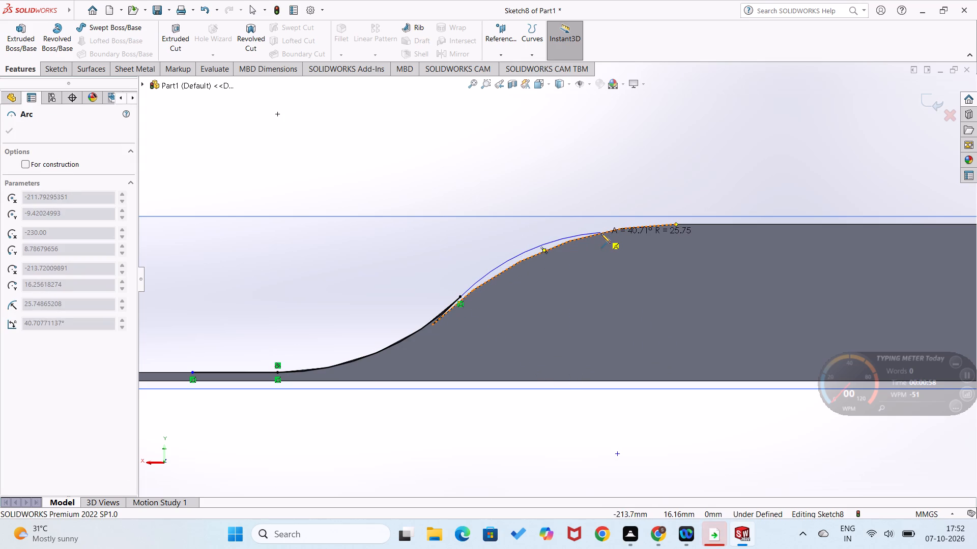
# Continue the profile with arcs of about 20.2 mm and 238.4 mm radius up to the flat top and a line about 70 mm long along it.
pyautogui.click(545, 250)
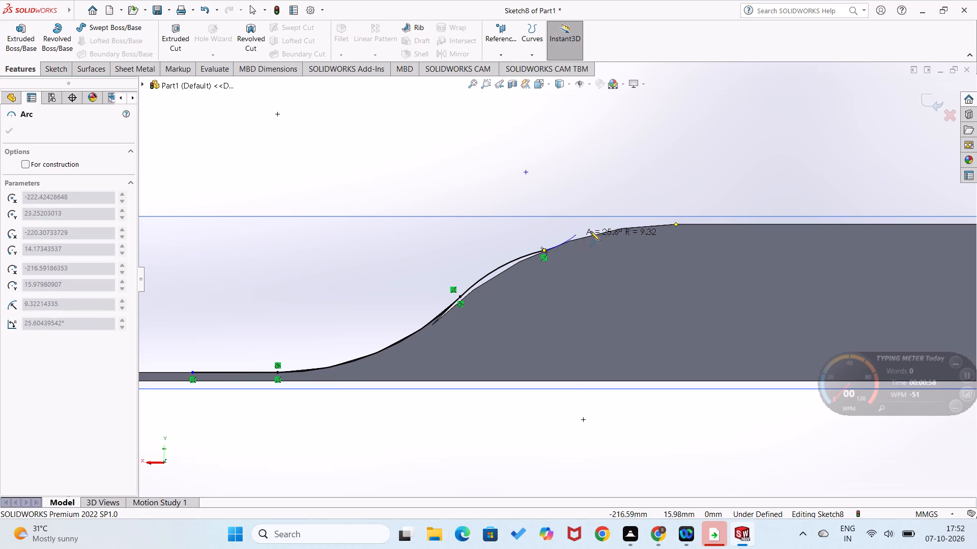
pyautogui.click(677, 226)
pyautogui.scroll(1, 678, 226)
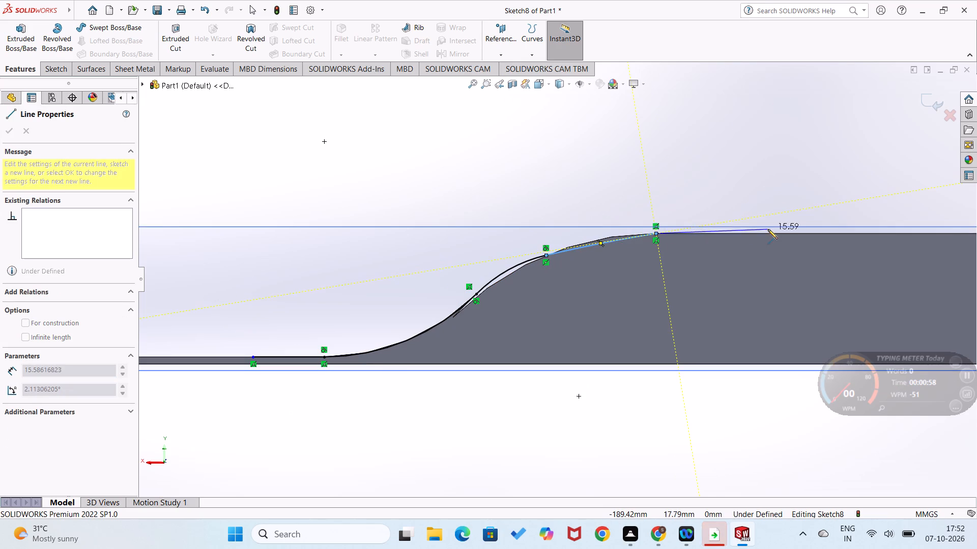
pyautogui.scroll(4, 768, 229)
pyautogui.scroll(-2, 768, 229)
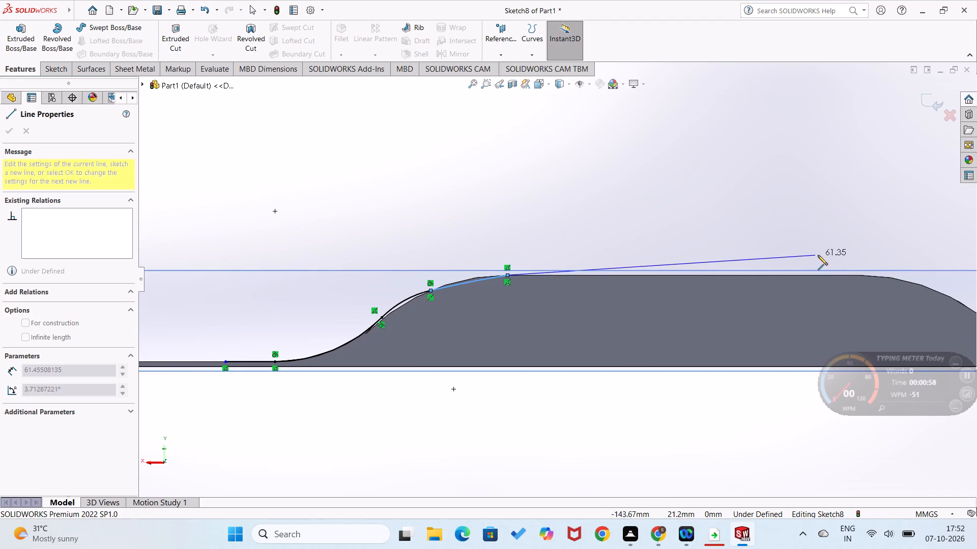
pyautogui.click(859, 275)
# Continue the profile down the other slope with a convex arc of about 40 mm radius followed by a short concave arc.
pyautogui.scroll(2, 858, 275)
pyautogui.scroll(-3, 849, 276)
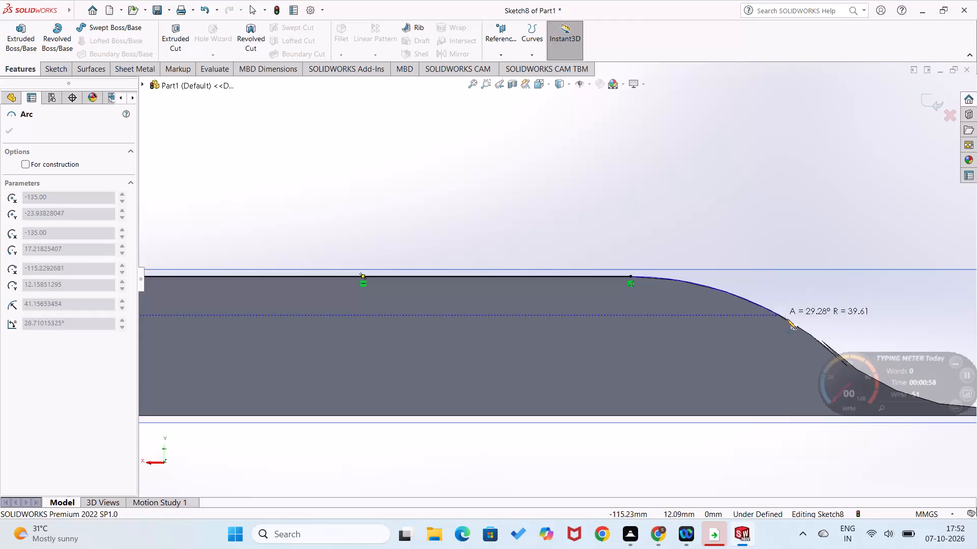
pyautogui.scroll(1, 806, 334)
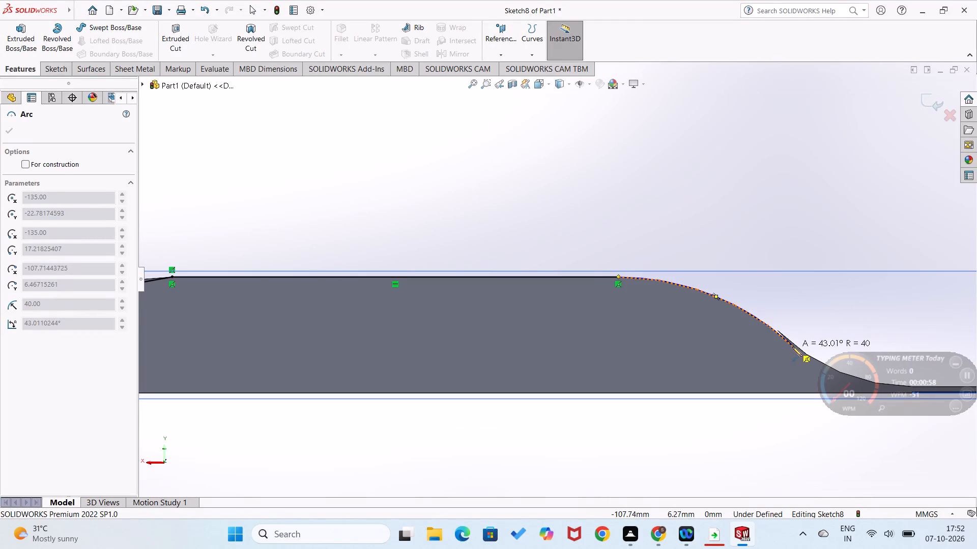
pyautogui.click(800, 354)
pyautogui.scroll(2, 800, 354)
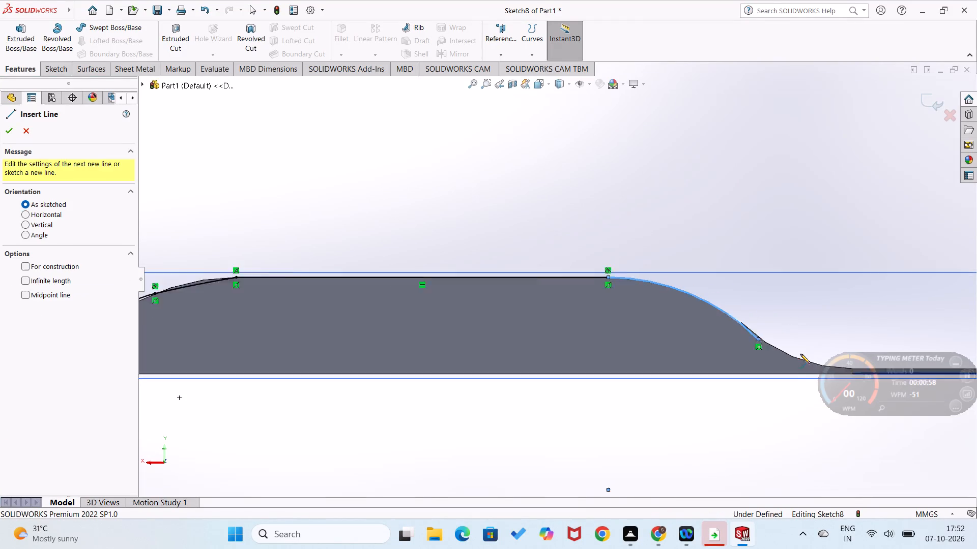
pyautogui.scroll(1, 800, 354)
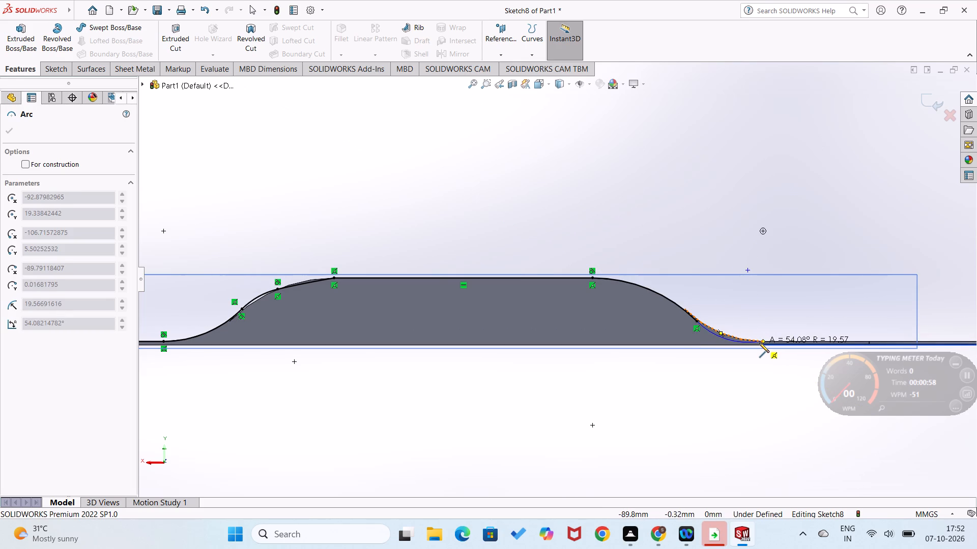
pyautogui.click(724, 333)
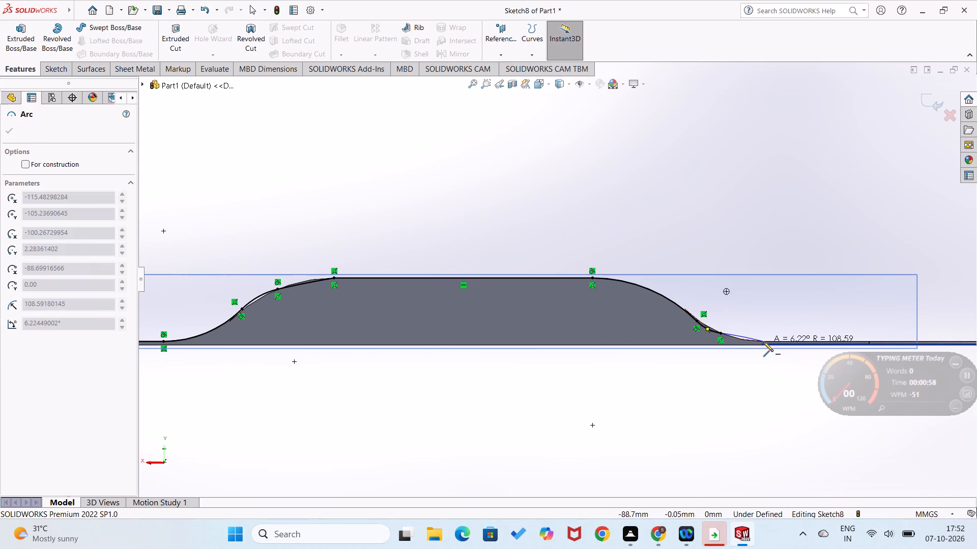
# Join the last arc to the thin section with a sloping line about 11.7 mm long, plus a horizontal line about 12 mm along its edge.
pyautogui.scroll(-2, 728, 333)
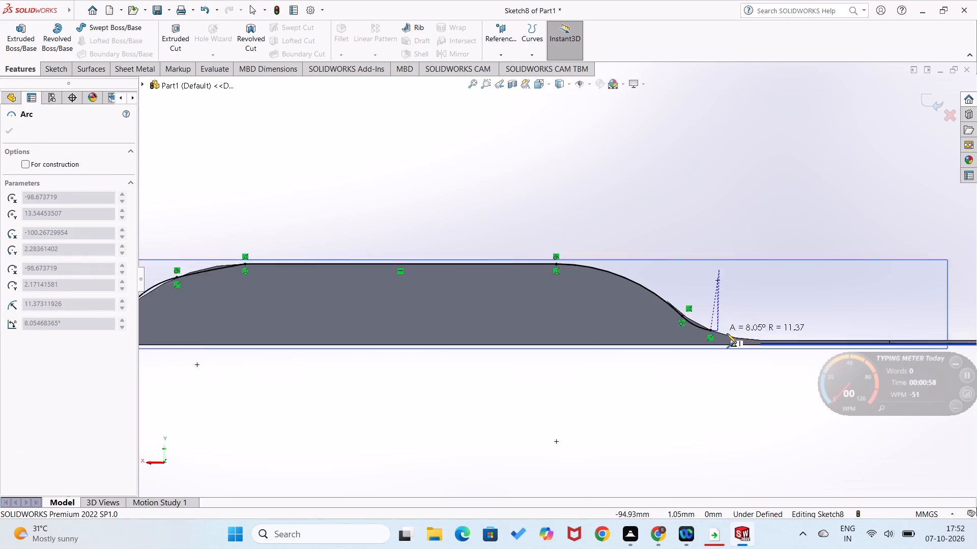
pyautogui.scroll(-1, 727, 333)
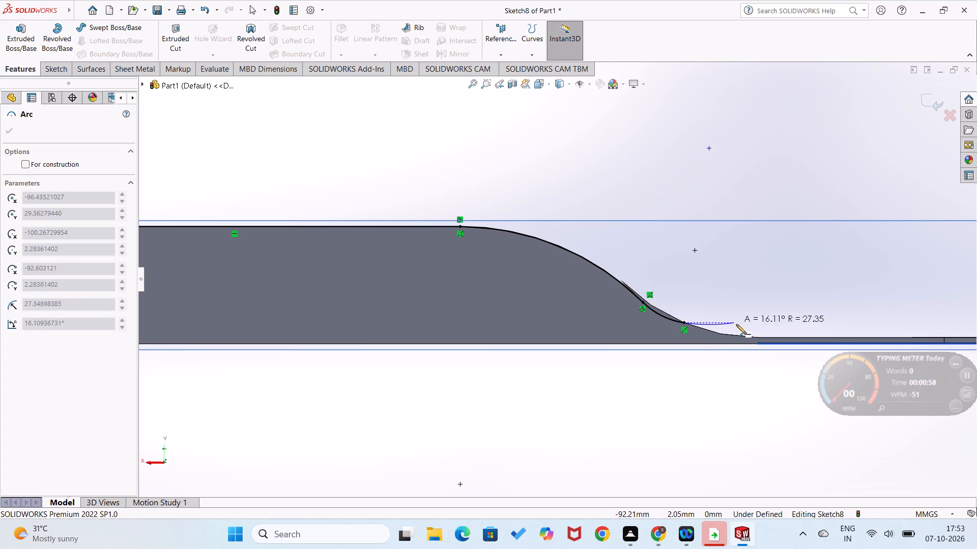
pyautogui.moveTo(751, 318); pyautogui.dragTo(754, 239, button='right')
pyautogui.moveTo(779, 358); pyautogui.dragTo(757, 374, button='right')
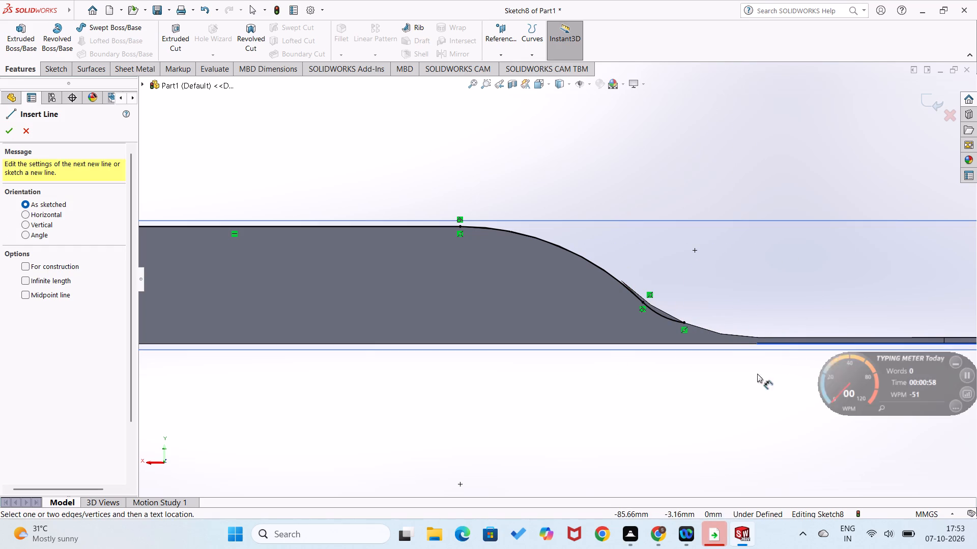
pyautogui.moveTo(757, 374); pyautogui.dragTo(695, 391, button='right')
pyautogui.click(758, 338)
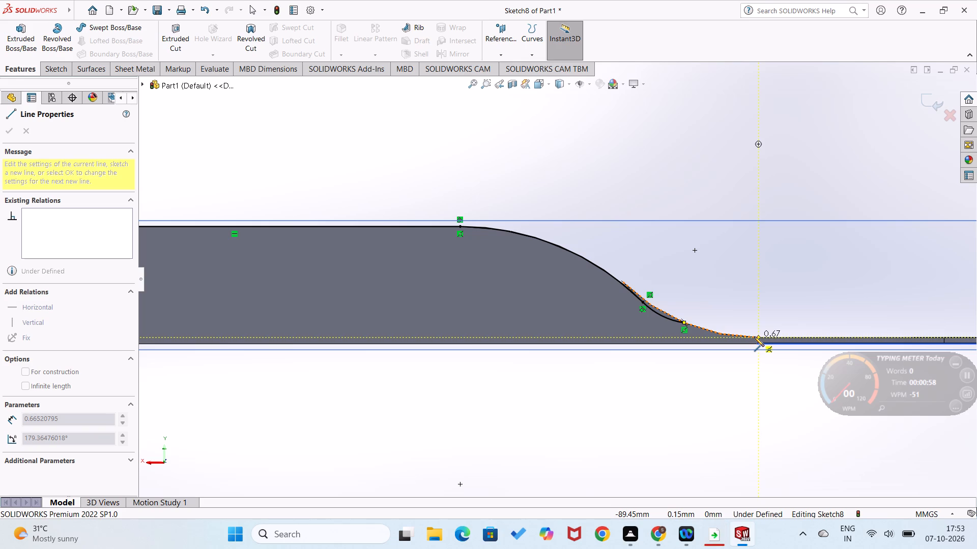
pyautogui.click(681, 323)
pyautogui.rightClick(746, 388)
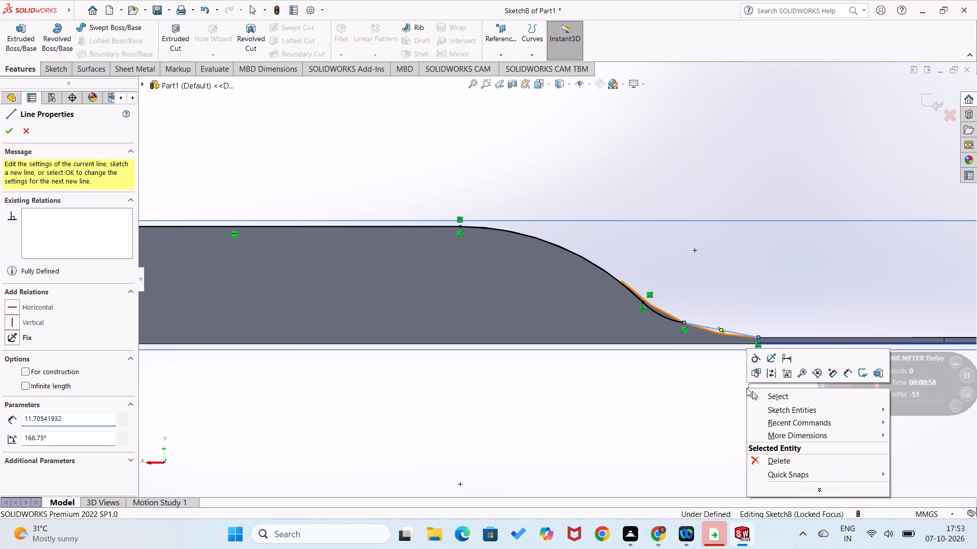
pyautogui.moveTo(712, 398); pyautogui.dragTo(693, 344, button='right')
pyautogui.moveTo(736, 396); pyautogui.dragTo(697, 418, button='right')
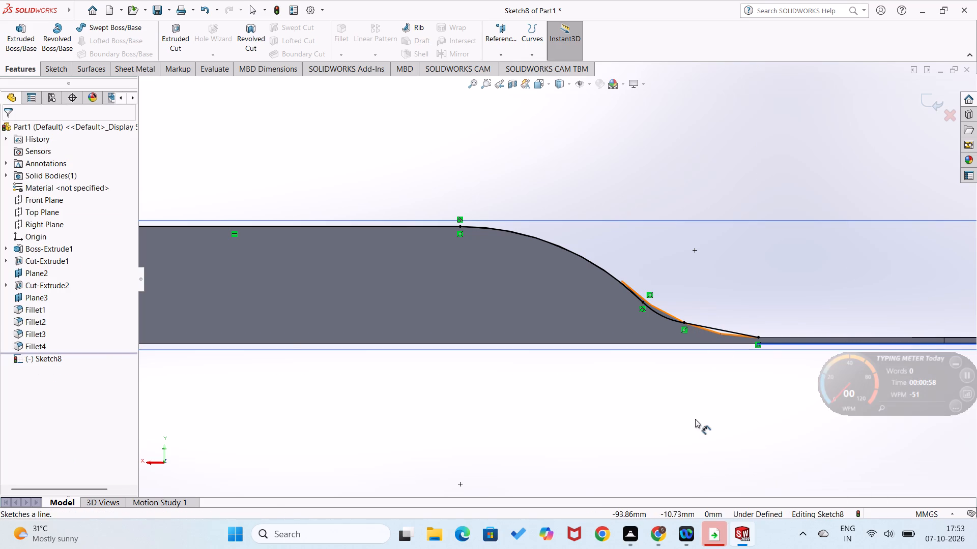
pyautogui.click(759, 338)
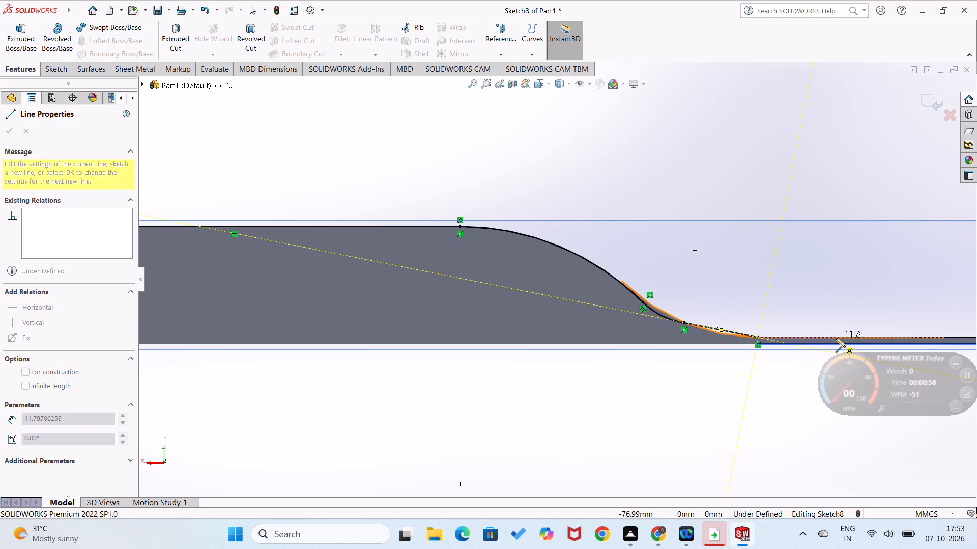
pyautogui.click(836, 338)
# Dimension the horizontal distance between the sketched profile's two outer ends as 200 mm.
pyautogui.moveTo(800, 378); pyautogui.dragTo(818, 269, button='right')
pyautogui.scroll(2, 758, 404)
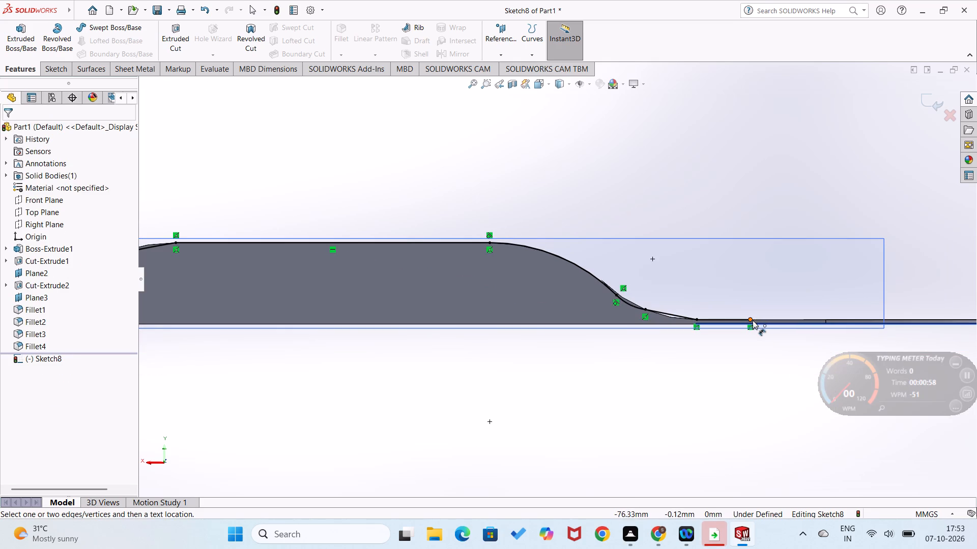
pyautogui.click(753, 320)
pyautogui.scroll(2, 290, 280)
pyautogui.scroll(2, 242, 308)
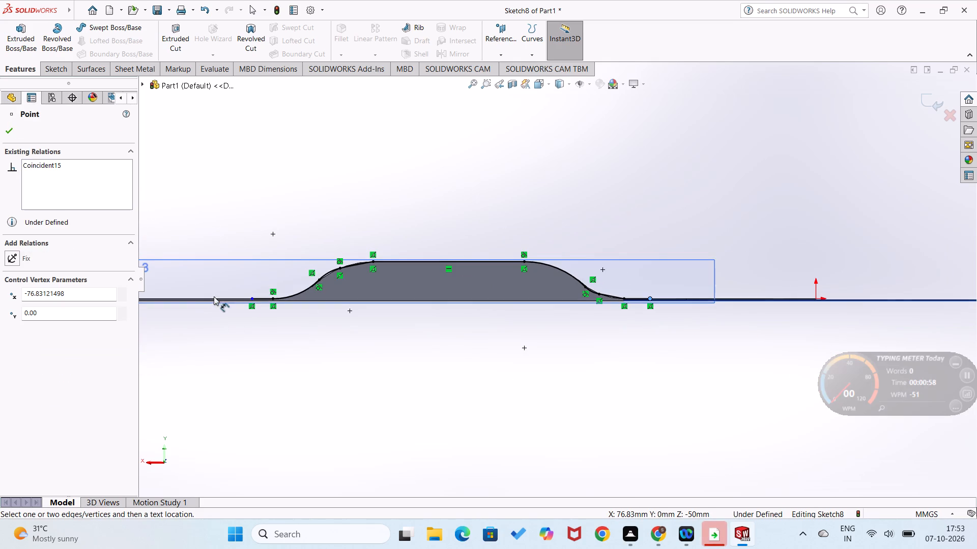
pyautogui.click(251, 298)
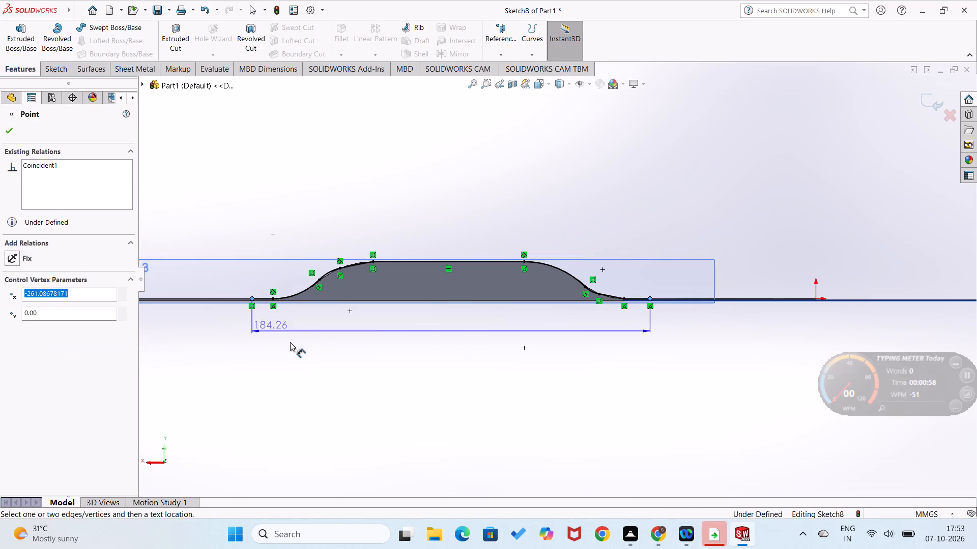
pyautogui.click(301, 346)
pyautogui.write('200')
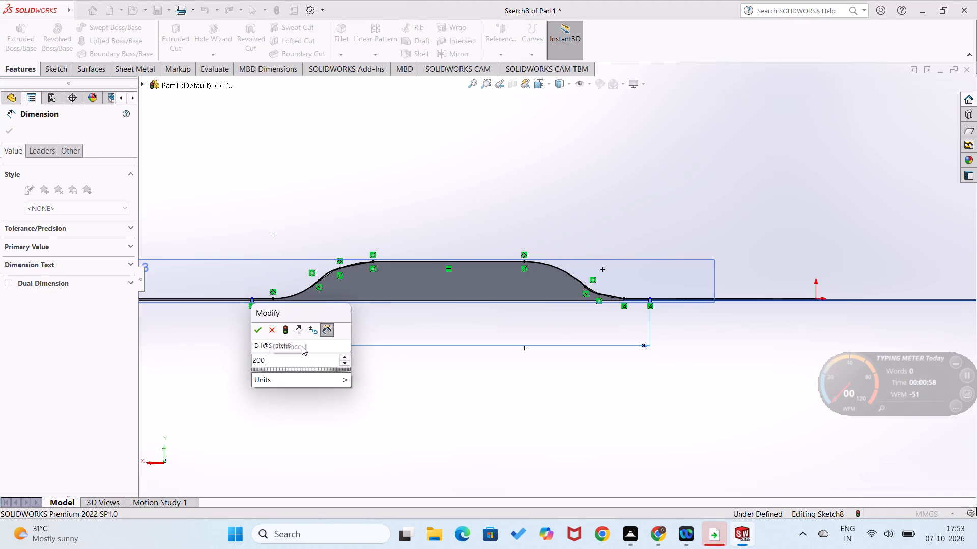
pyautogui.press('Return')
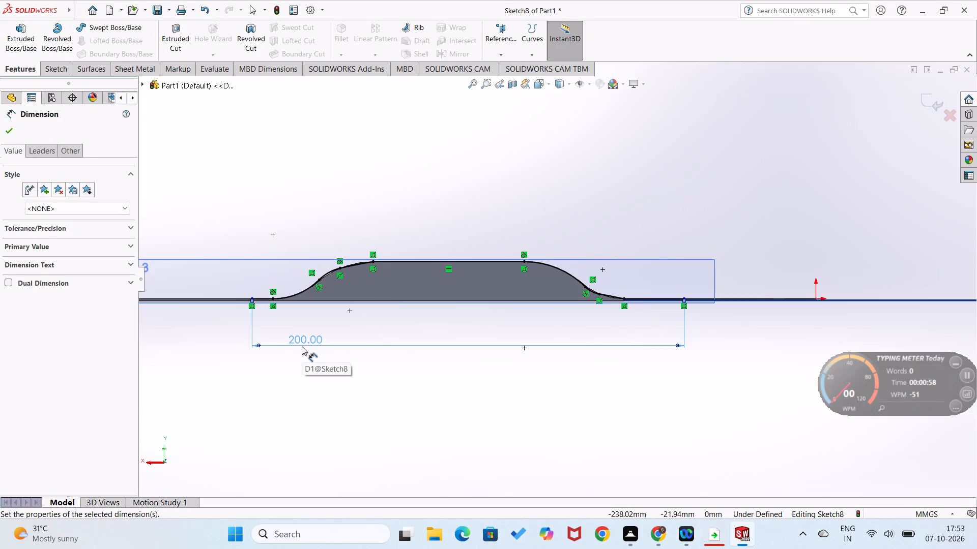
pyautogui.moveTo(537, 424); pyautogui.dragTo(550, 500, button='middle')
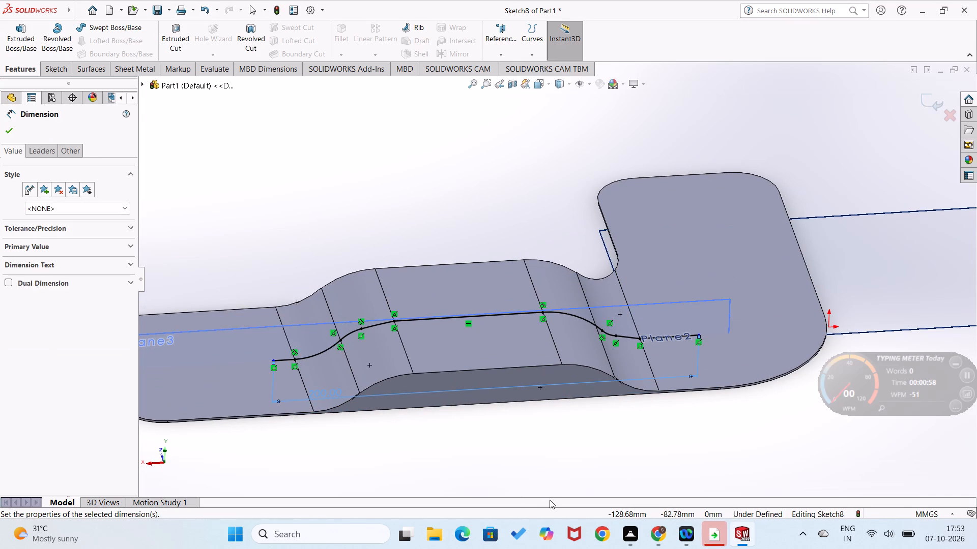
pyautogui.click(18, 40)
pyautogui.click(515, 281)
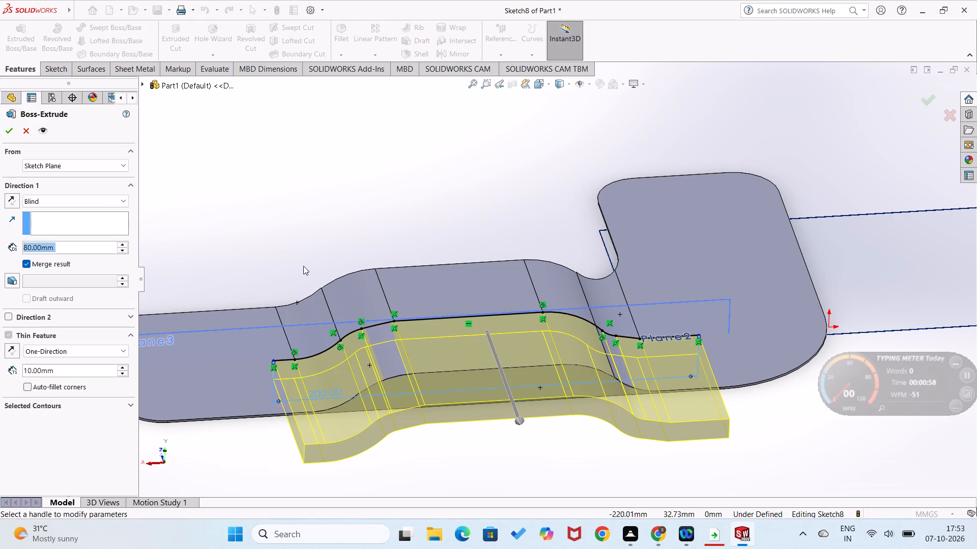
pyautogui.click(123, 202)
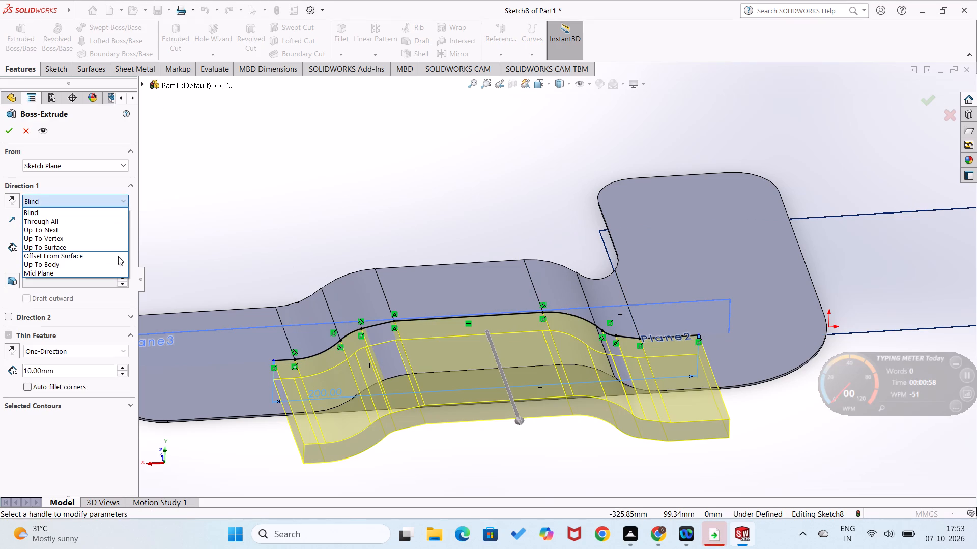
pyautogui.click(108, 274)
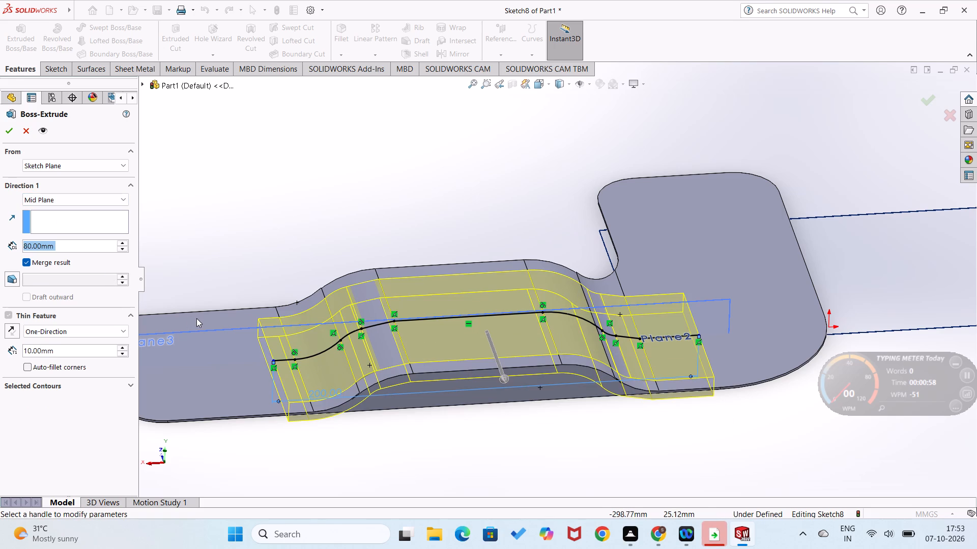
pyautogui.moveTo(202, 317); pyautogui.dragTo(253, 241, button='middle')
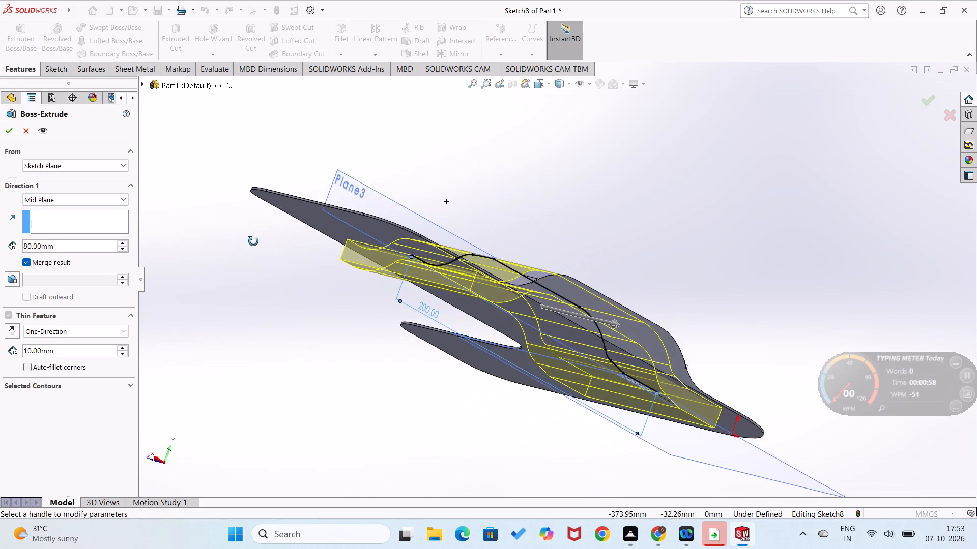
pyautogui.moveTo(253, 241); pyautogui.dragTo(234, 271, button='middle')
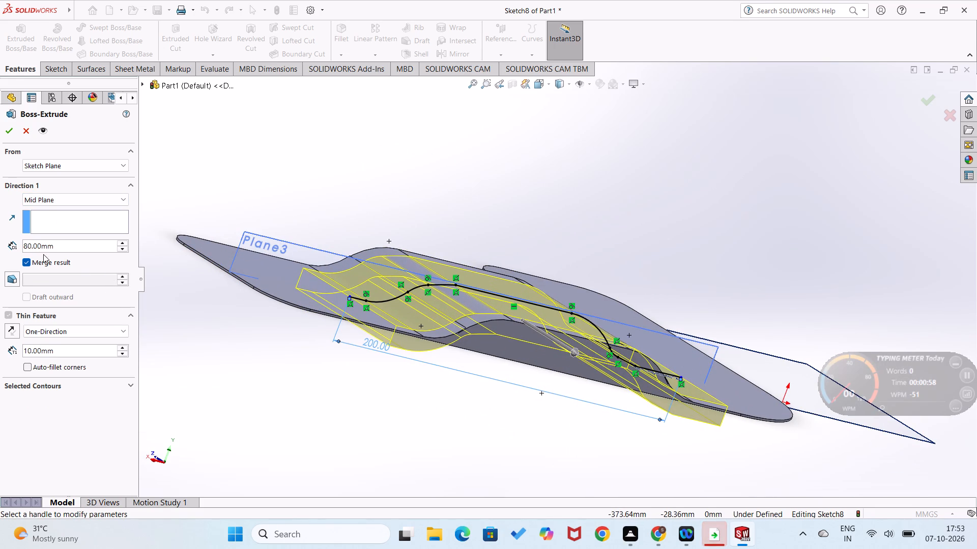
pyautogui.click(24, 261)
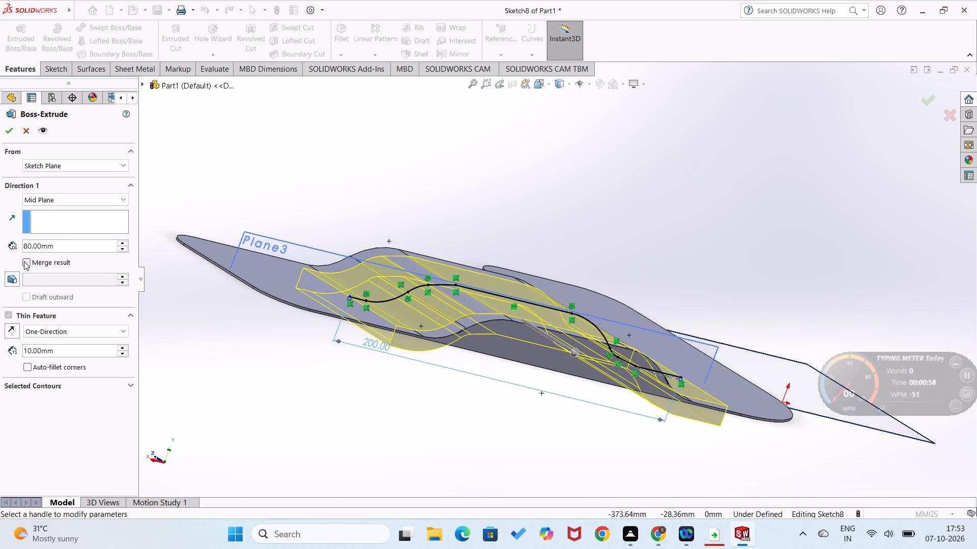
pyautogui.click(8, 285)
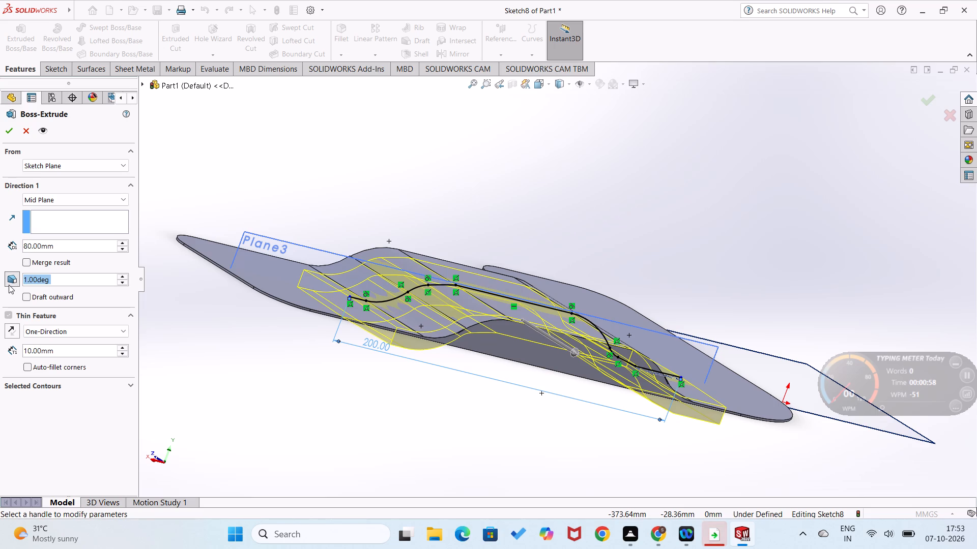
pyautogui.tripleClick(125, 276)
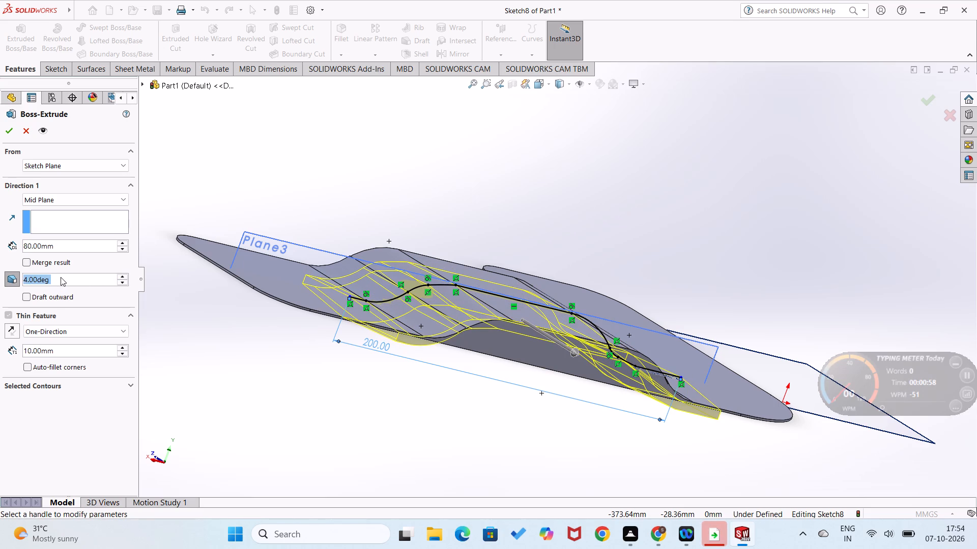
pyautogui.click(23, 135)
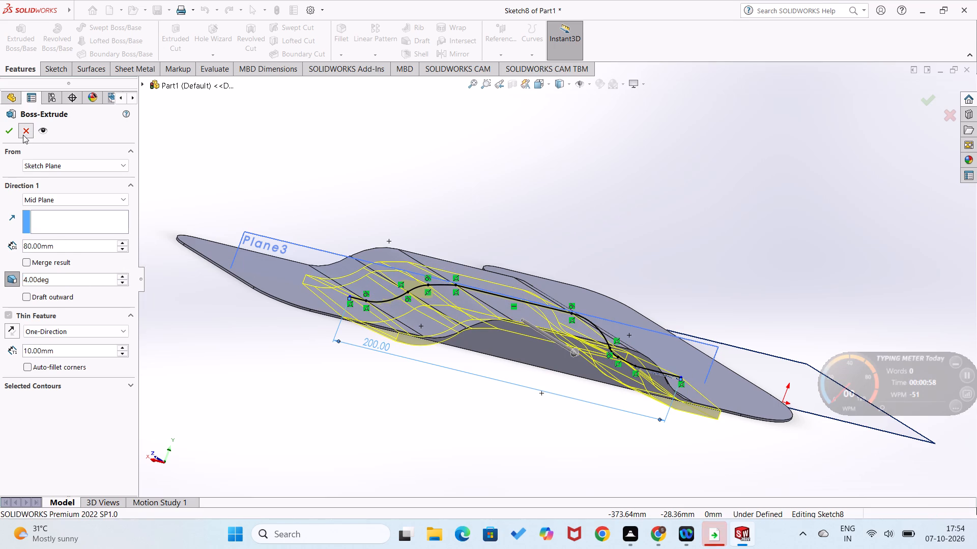
# Start extruding the open profile sketch from the mid plane to a 20 mm depth, without closing it with model edges.
pyautogui.click(18, 48)
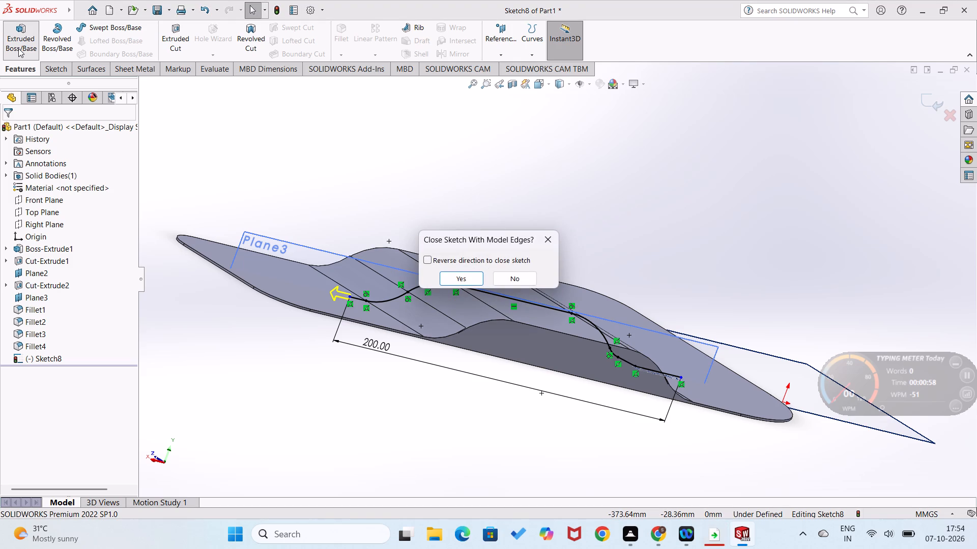
pyautogui.click(518, 283)
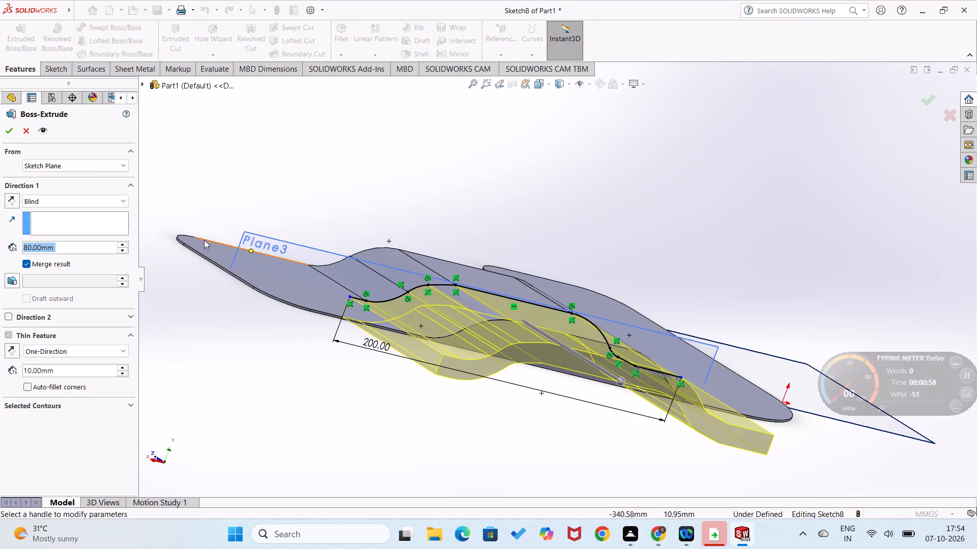
pyautogui.click(123, 195)
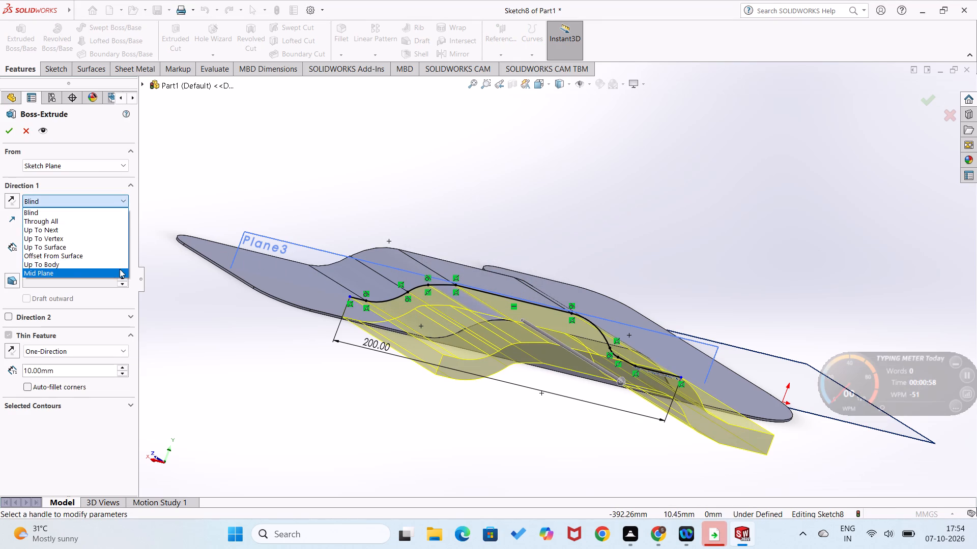
pyautogui.click(119, 270)
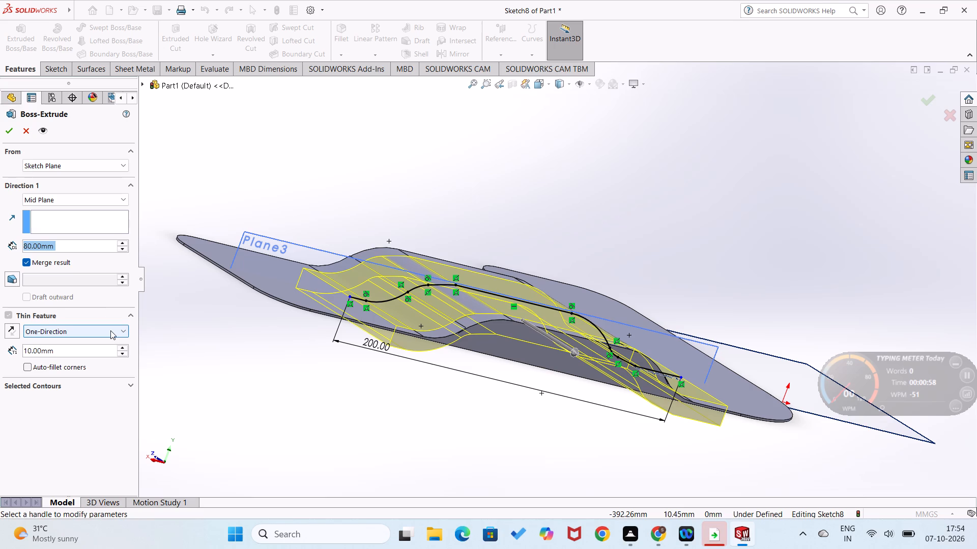
pyautogui.tripleClick(122, 246)
pyautogui.doubleClick(122, 246)
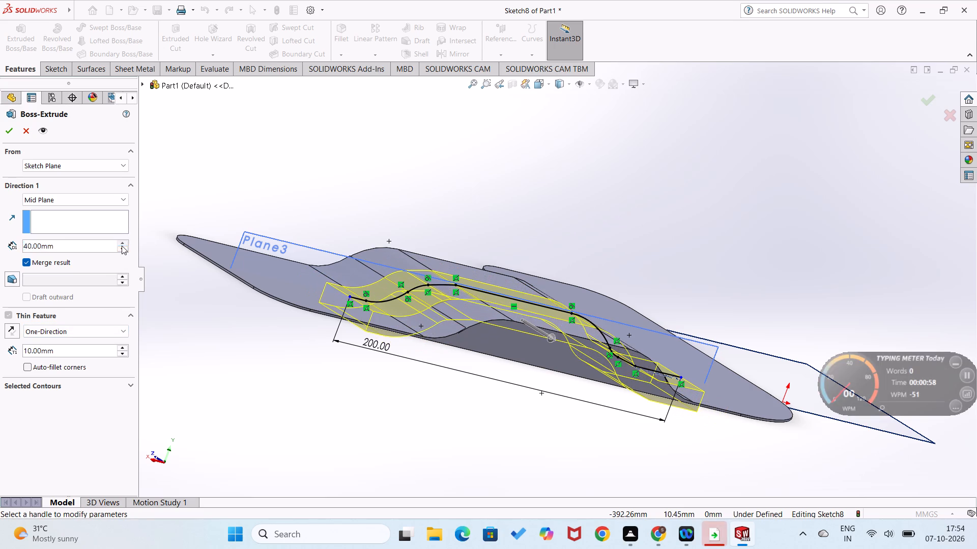
pyautogui.click(122, 246)
pyautogui.click(122, 246)
pyautogui.click(122, 246)
pyautogui.click(122, 246)
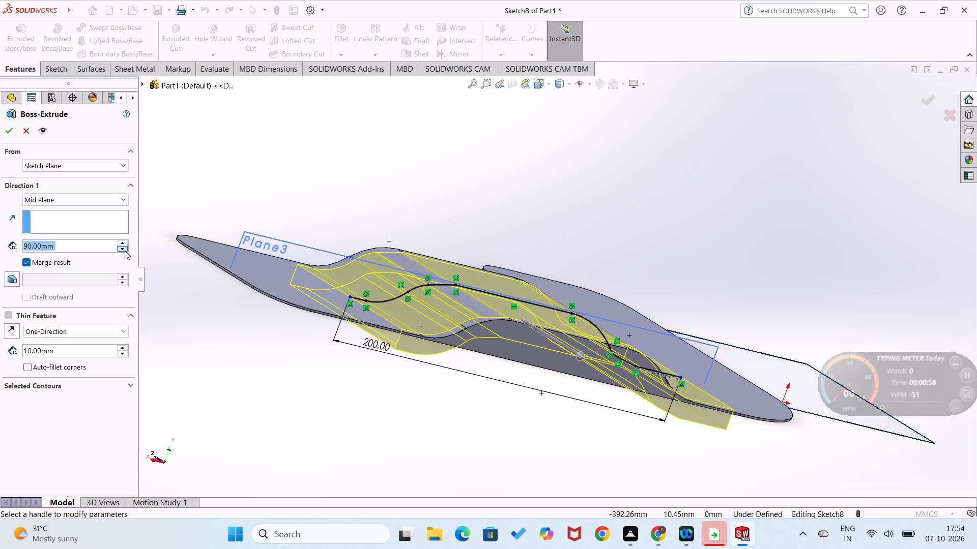
pyautogui.tripleClick(125, 251)
pyautogui.doubleClick(125, 251)
pyautogui.click(125, 251)
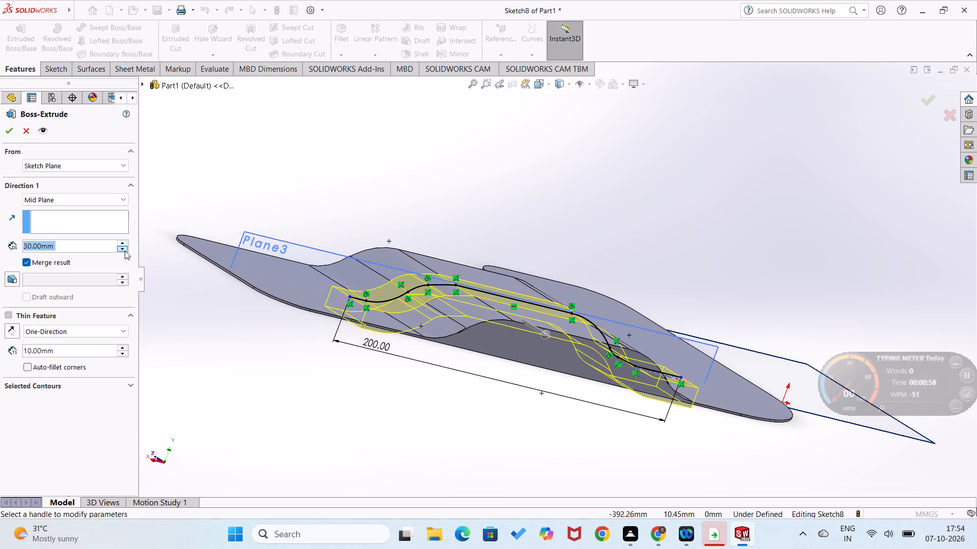
pyautogui.click(125, 251)
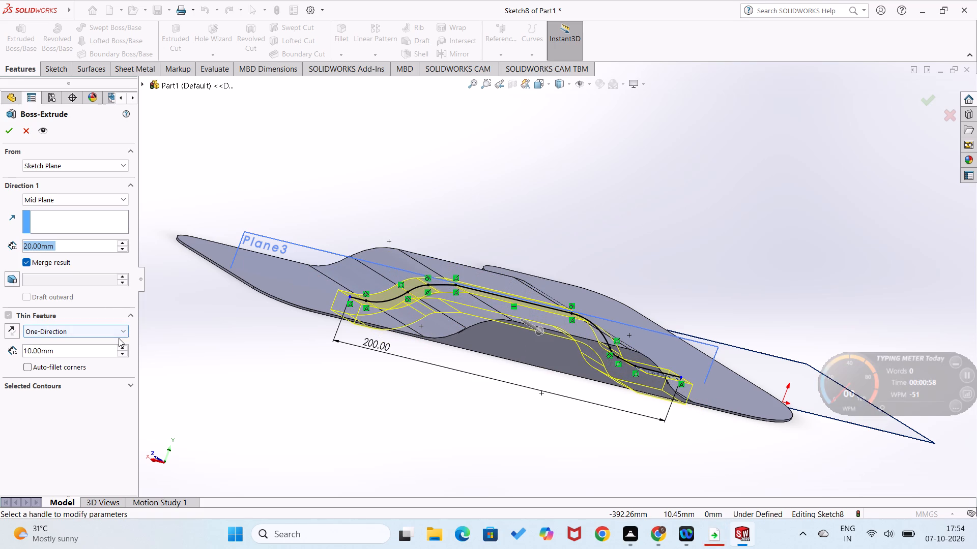
# Flip the 10 mm thin wall to the opposite side of the profile, without auto-filleted corners, and finish the extrusion.
pyautogui.click(133, 316)
pyautogui.click(129, 315)
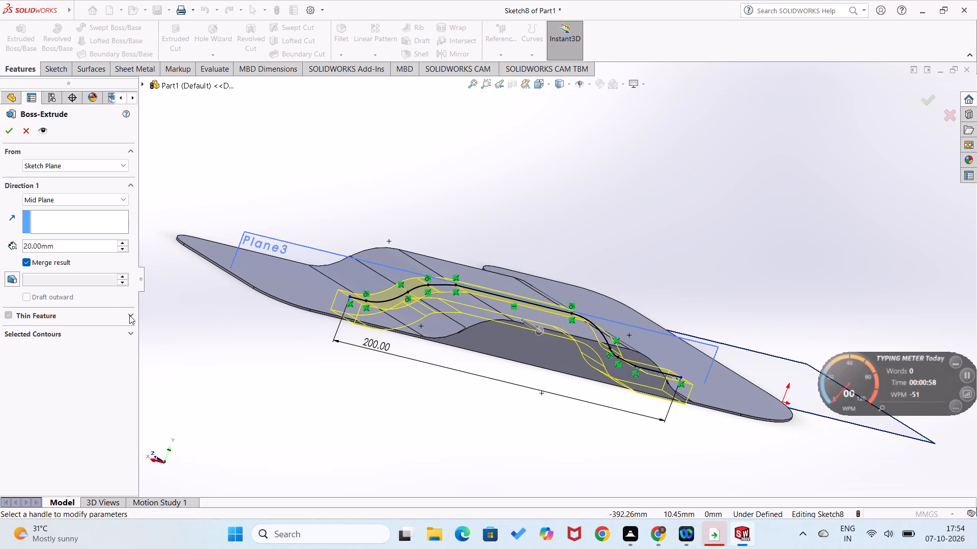
pyautogui.click(7, 313)
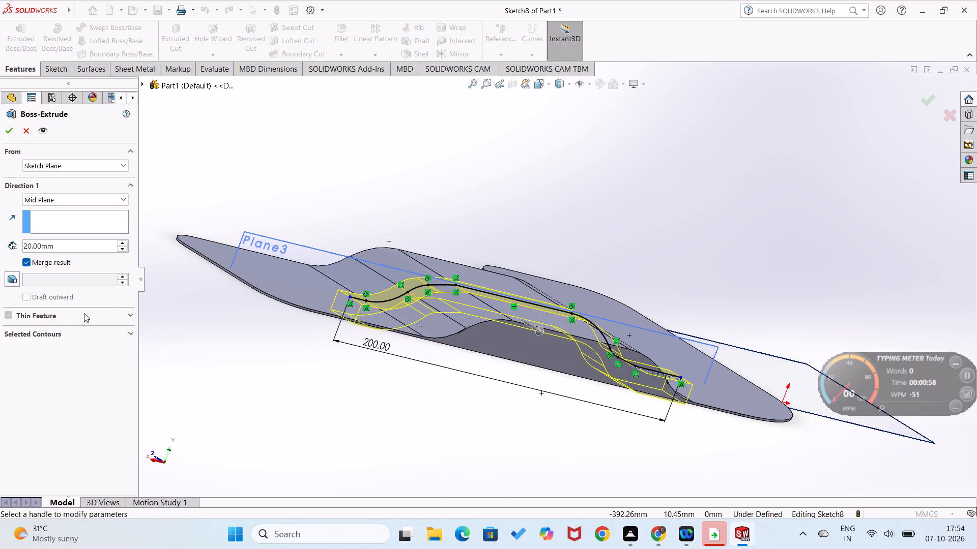
pyautogui.click(132, 315)
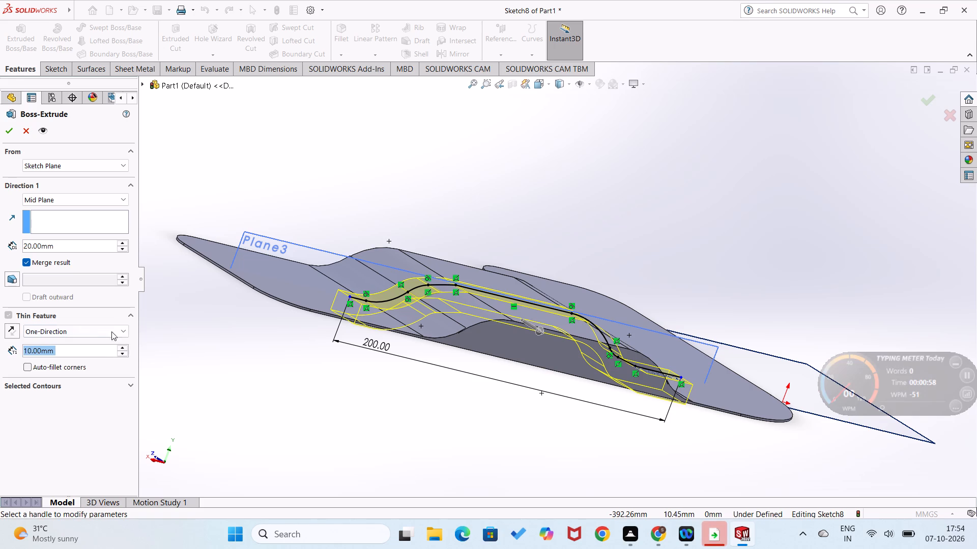
pyautogui.click(27, 367)
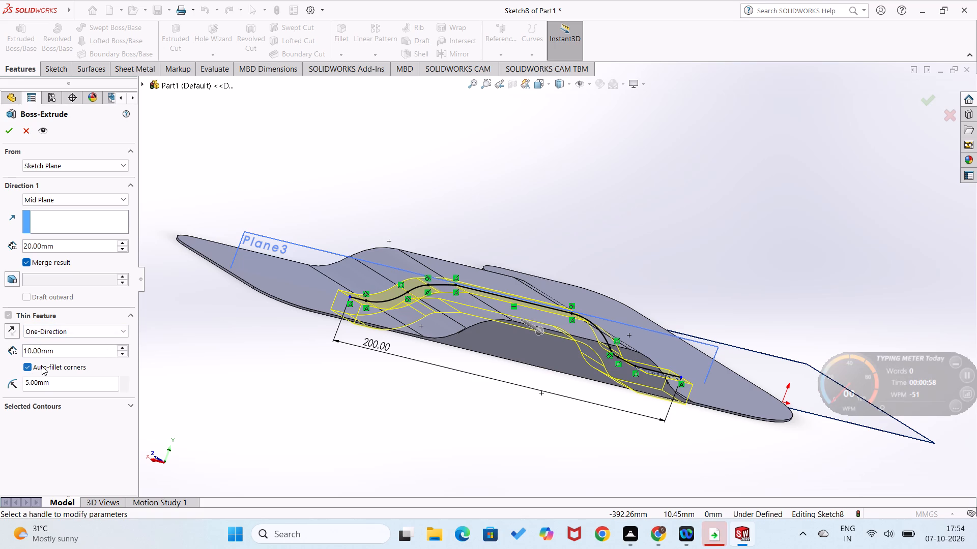
pyautogui.click(25, 369)
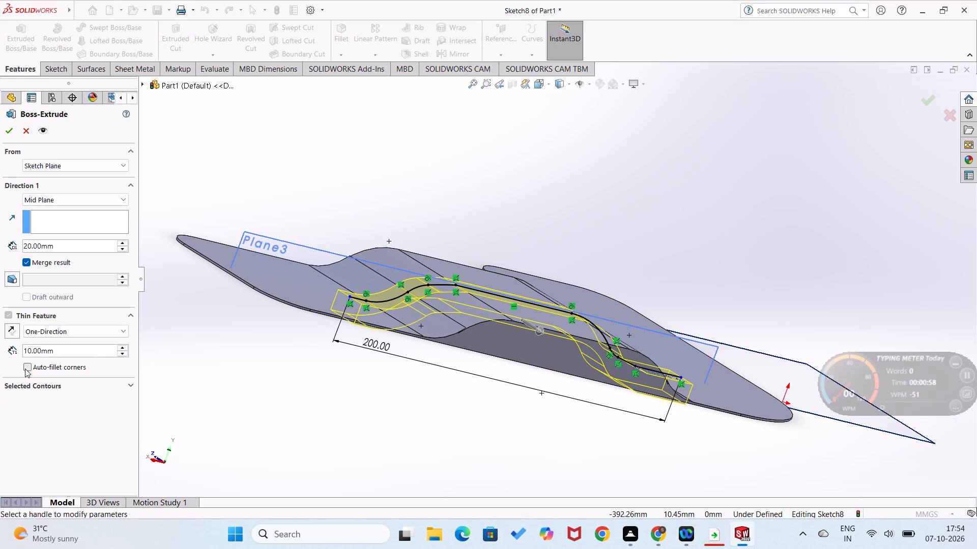
pyautogui.click(10, 327)
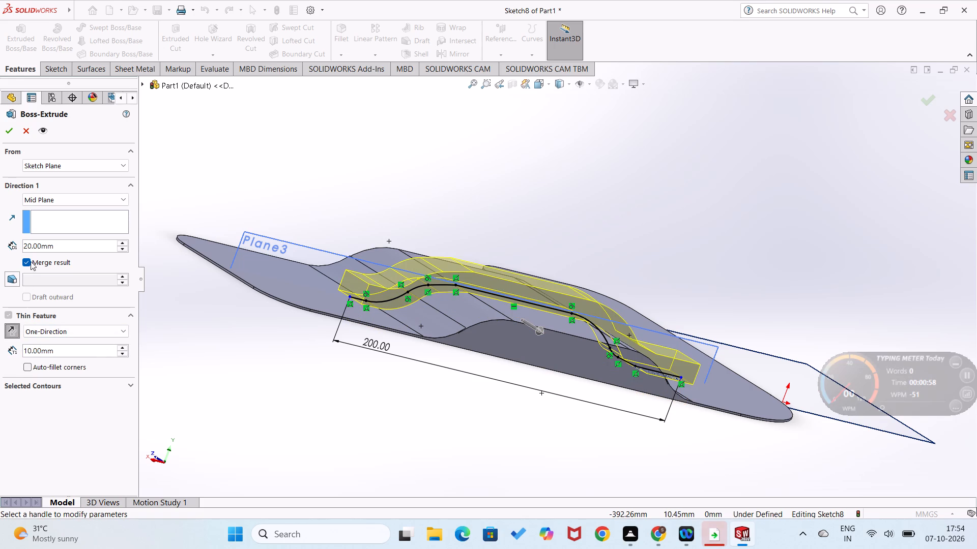
pyautogui.click(11, 125)
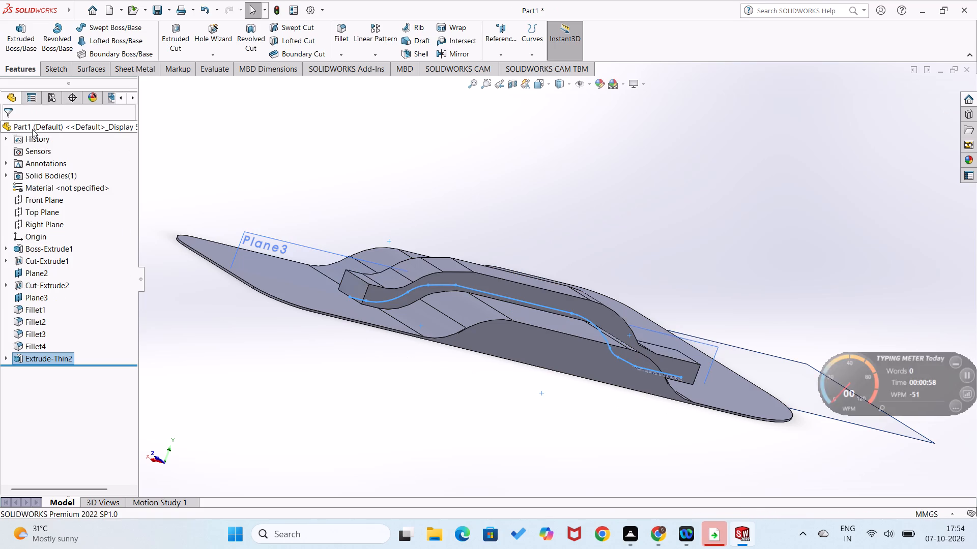
pyautogui.click(230, 178)
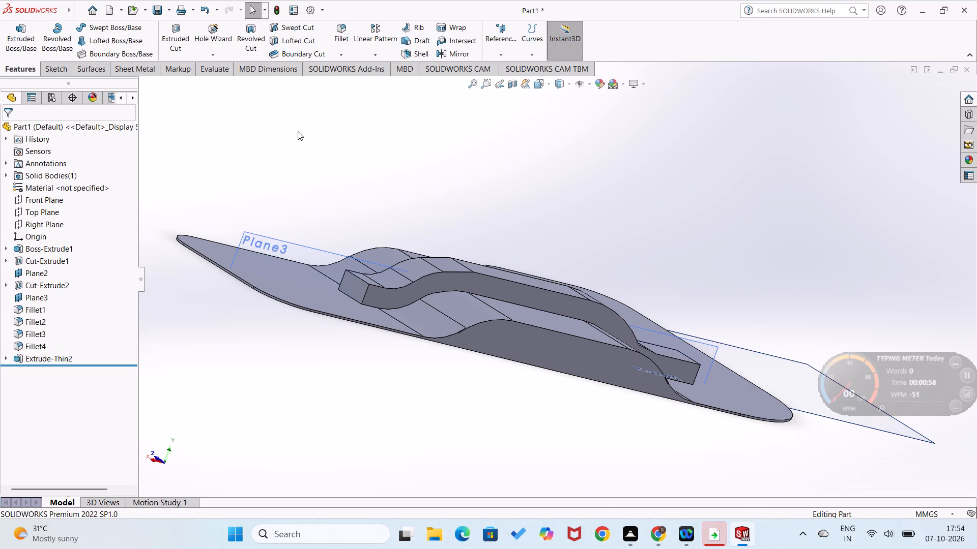
# Start a full round fillet on the new thin boss, assigning its two long side faces as the side face sets.
pyautogui.click(341, 44)
pyautogui.click(345, 56)
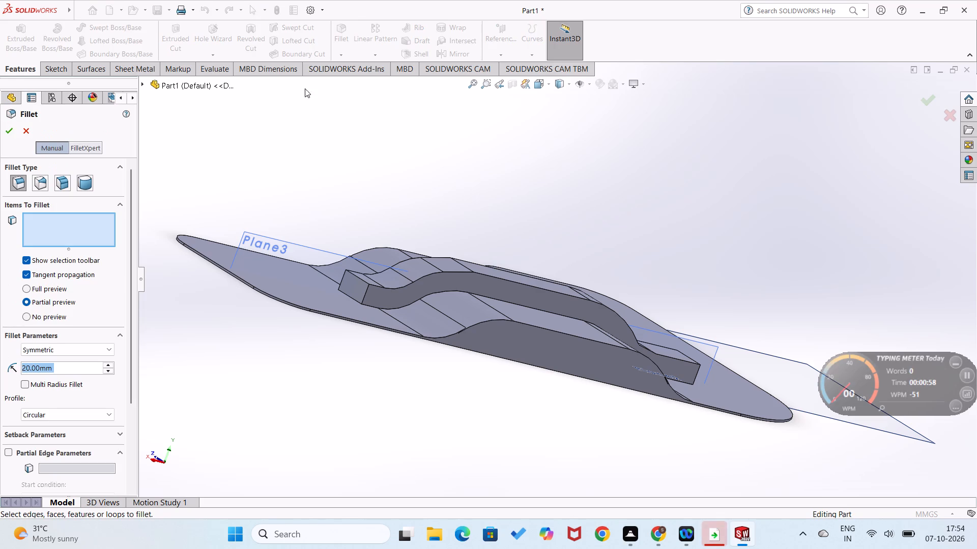
pyautogui.click(93, 181)
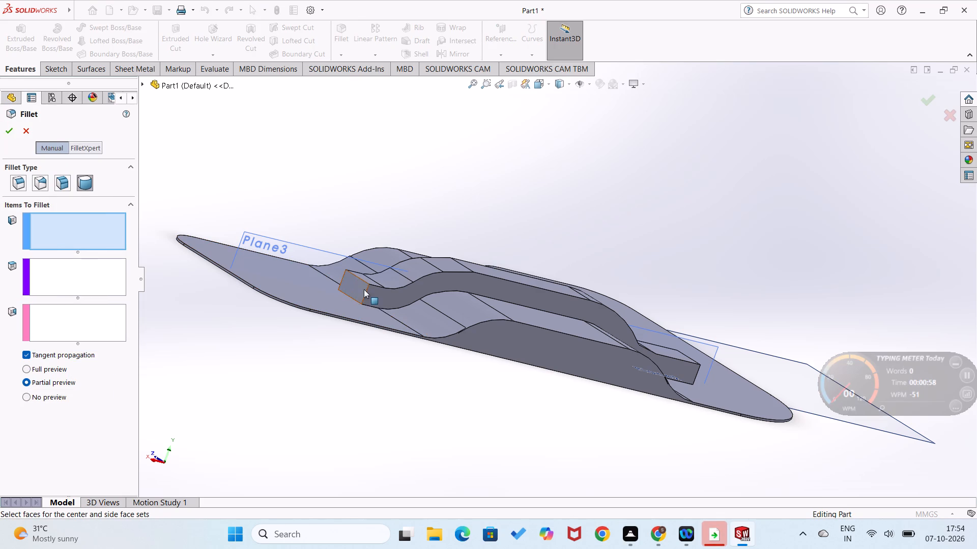
pyautogui.click(373, 297)
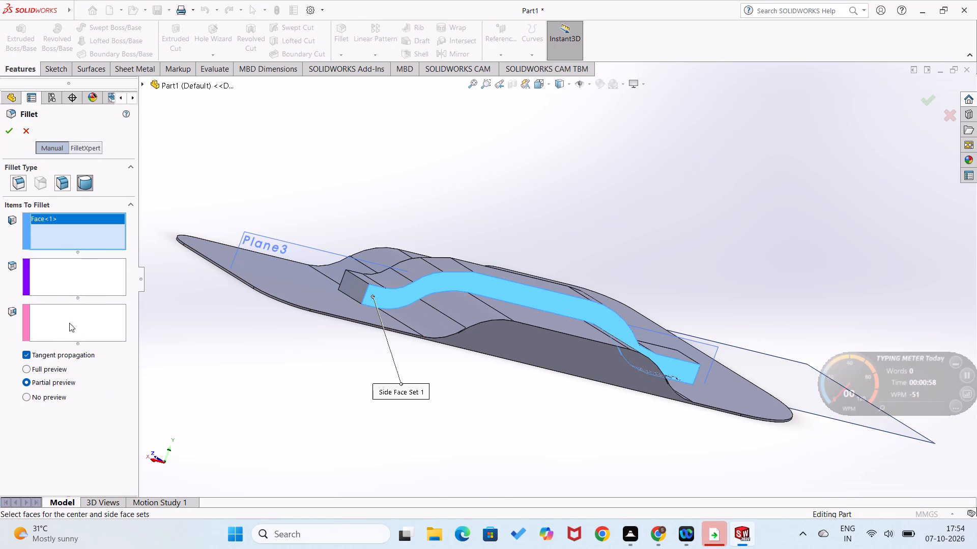
pyautogui.click(53, 324)
pyautogui.moveTo(192, 328); pyautogui.dragTo(264, 449, button='middle')
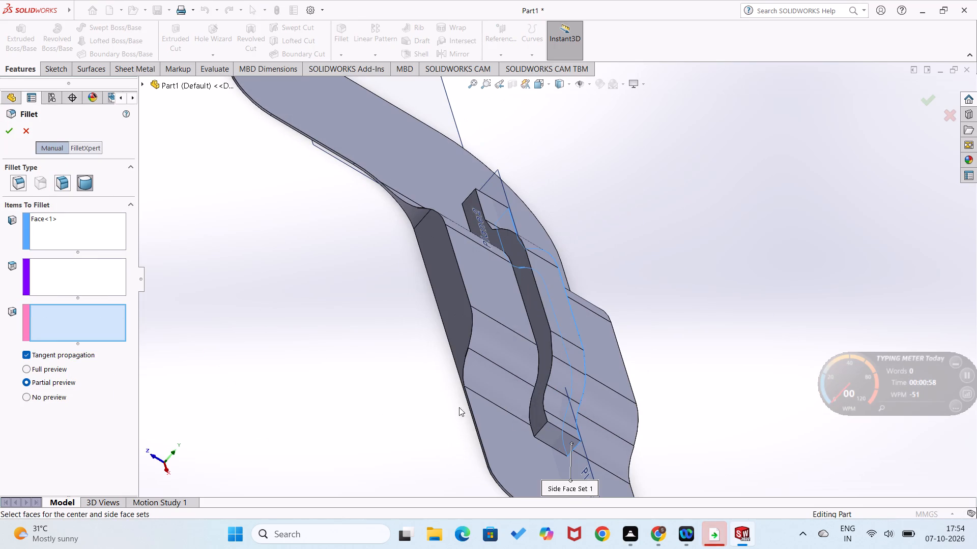
pyautogui.click(536, 414)
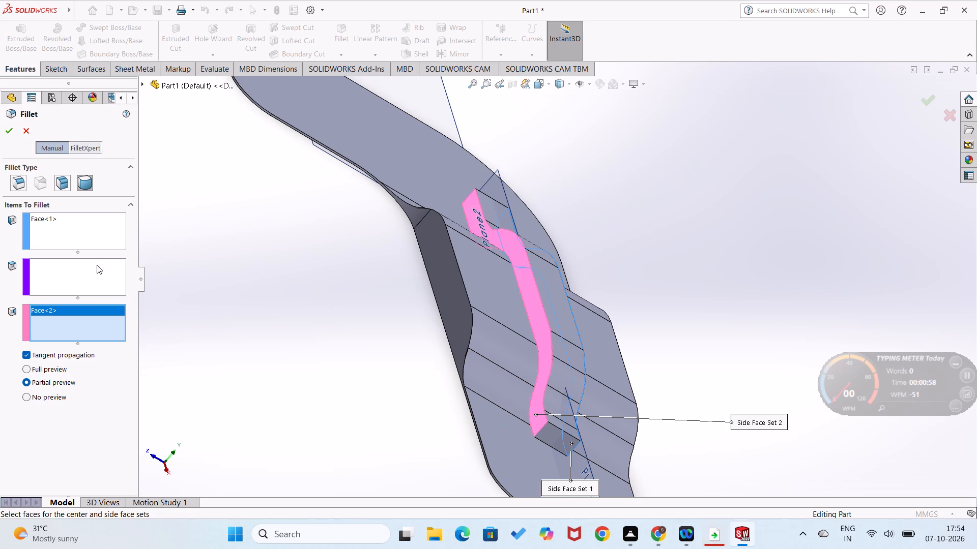
# Set the boss's small end face, rather than its top face, as the center face set and apply the full round fillet.
pyautogui.click(97, 265)
pyautogui.click(552, 430)
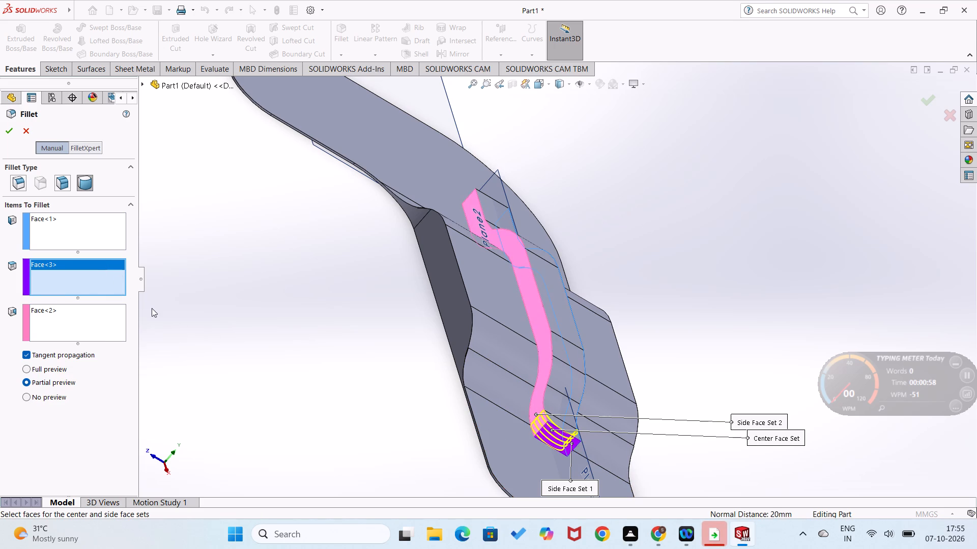
pyautogui.rightClick(76, 265)
pyautogui.click(100, 285)
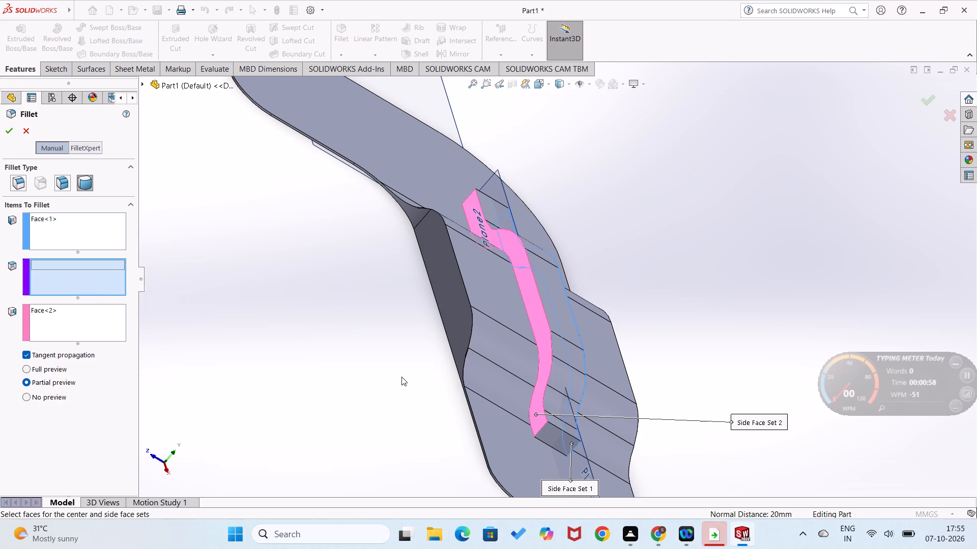
pyautogui.scroll(2, 544, 422)
pyautogui.scroll(-1, 530, 411)
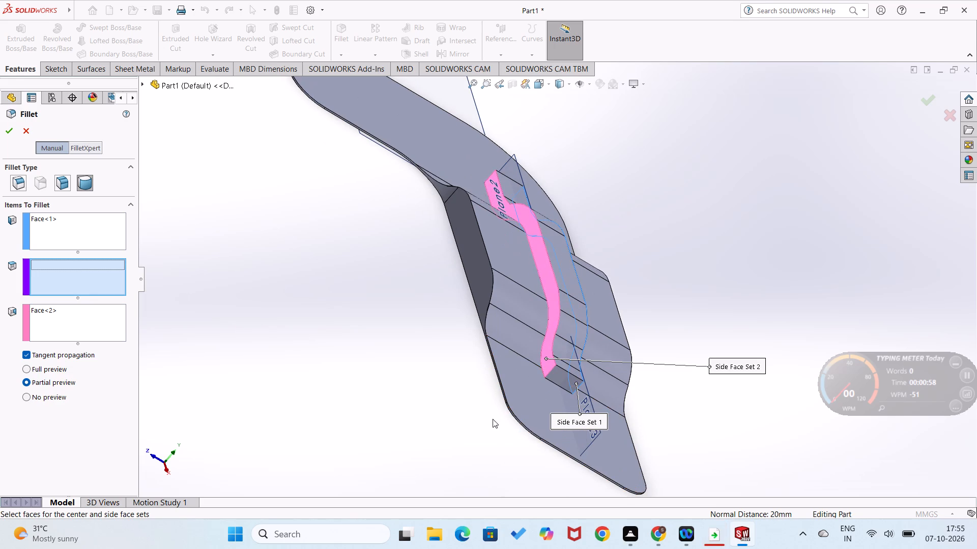
pyautogui.scroll(2, 528, 379)
pyautogui.scroll(-3, 532, 350)
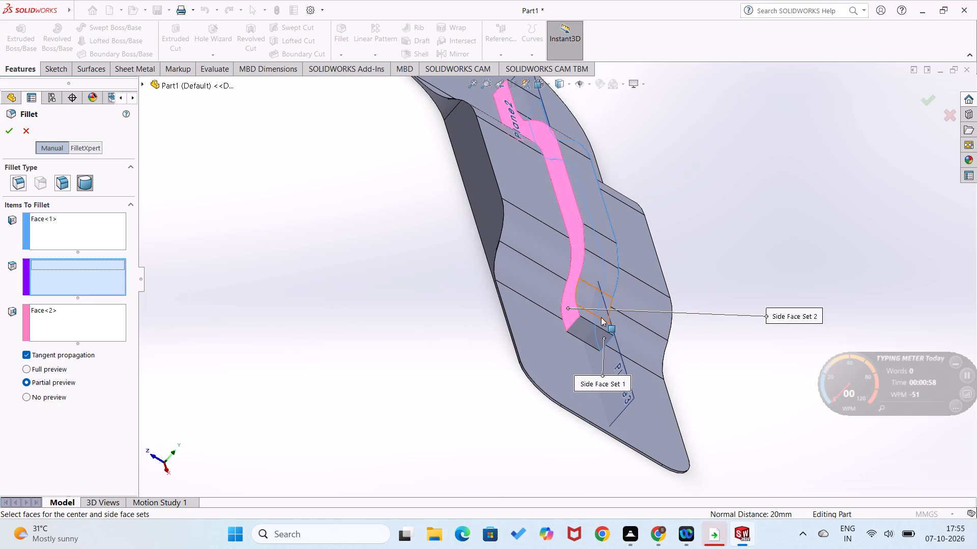
pyautogui.click(595, 319)
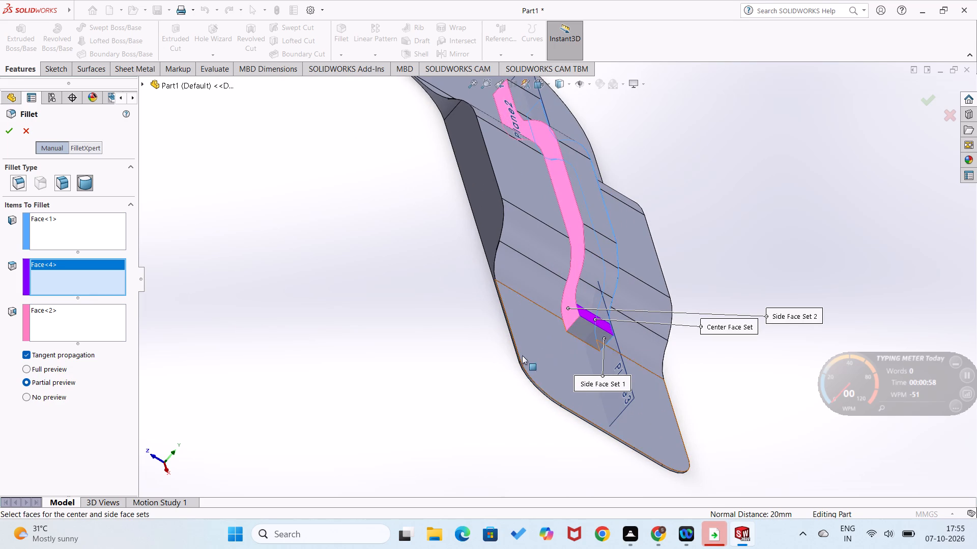
pyautogui.rightClick(80, 263)
pyautogui.click(111, 283)
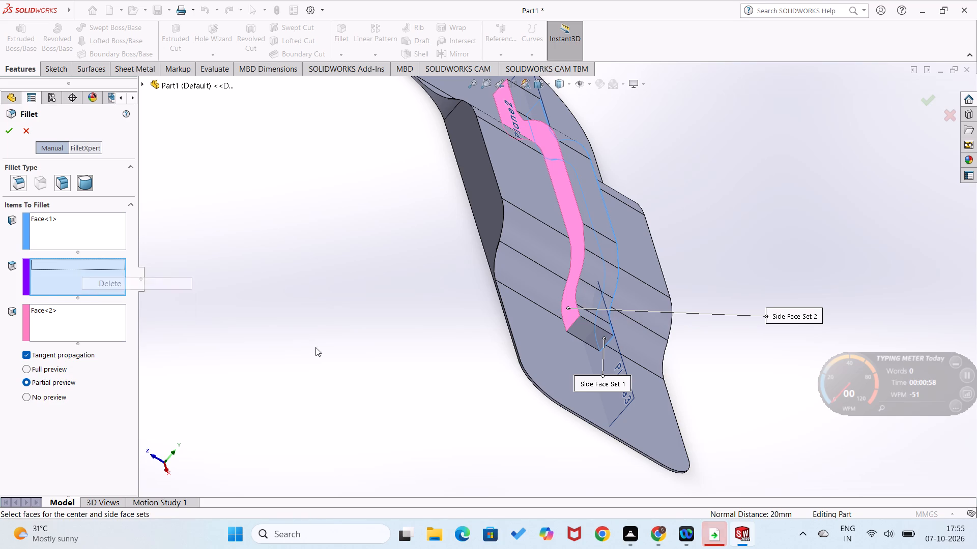
pyautogui.click(586, 331)
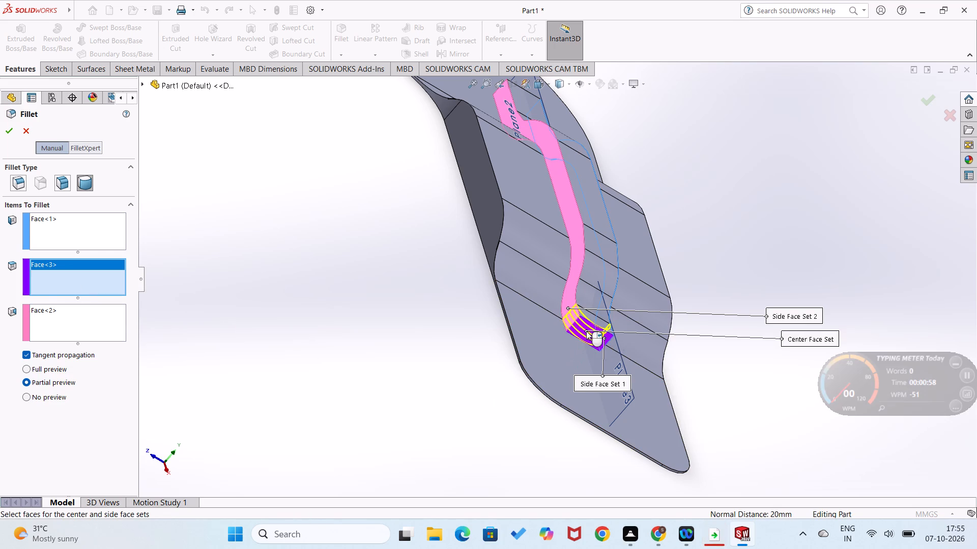
pyautogui.click(11, 131)
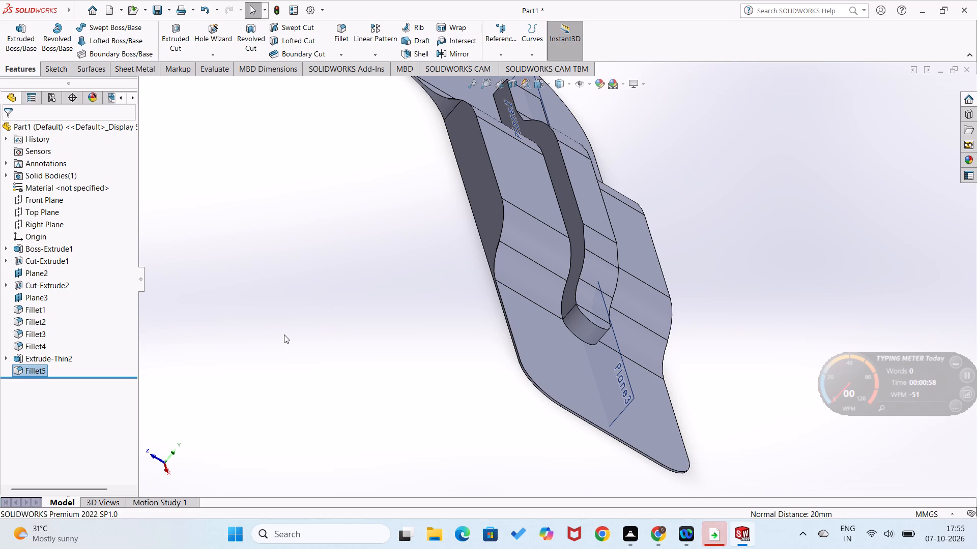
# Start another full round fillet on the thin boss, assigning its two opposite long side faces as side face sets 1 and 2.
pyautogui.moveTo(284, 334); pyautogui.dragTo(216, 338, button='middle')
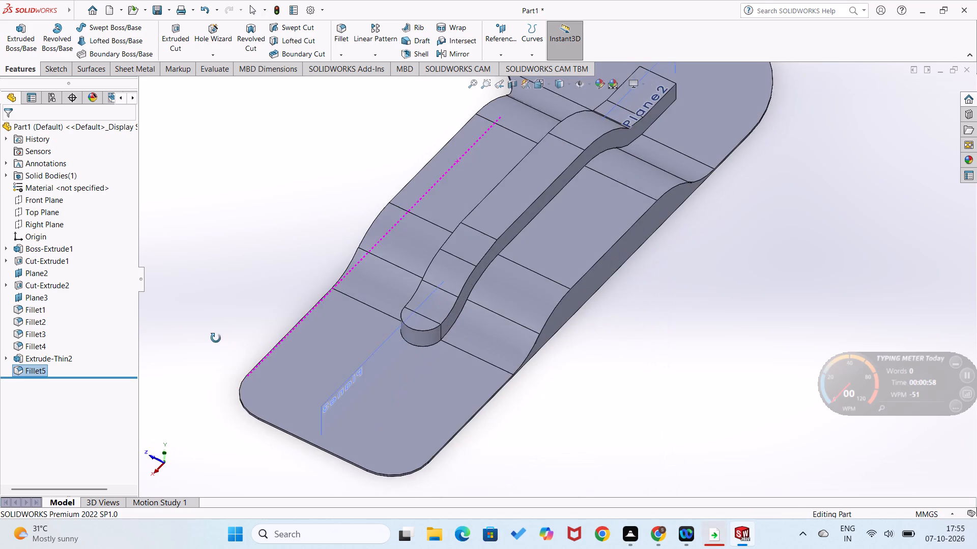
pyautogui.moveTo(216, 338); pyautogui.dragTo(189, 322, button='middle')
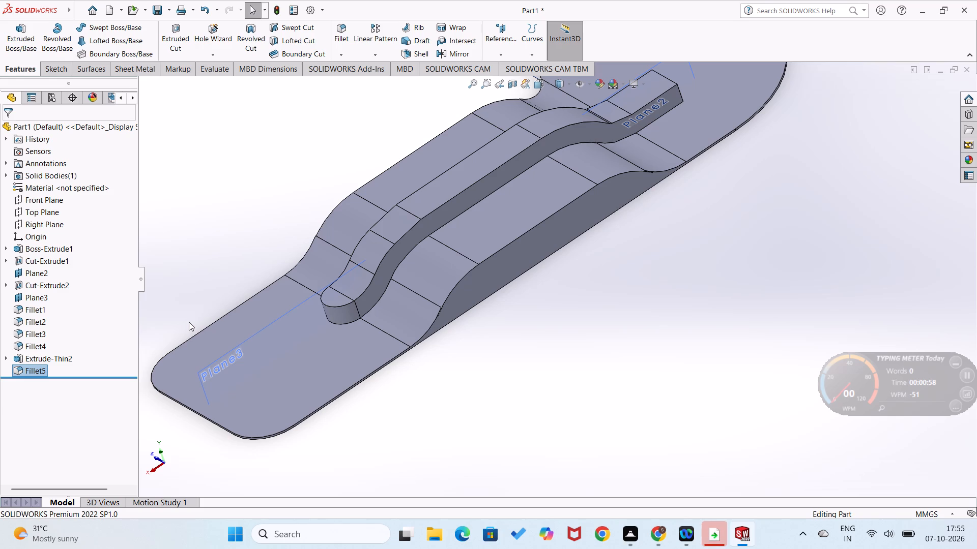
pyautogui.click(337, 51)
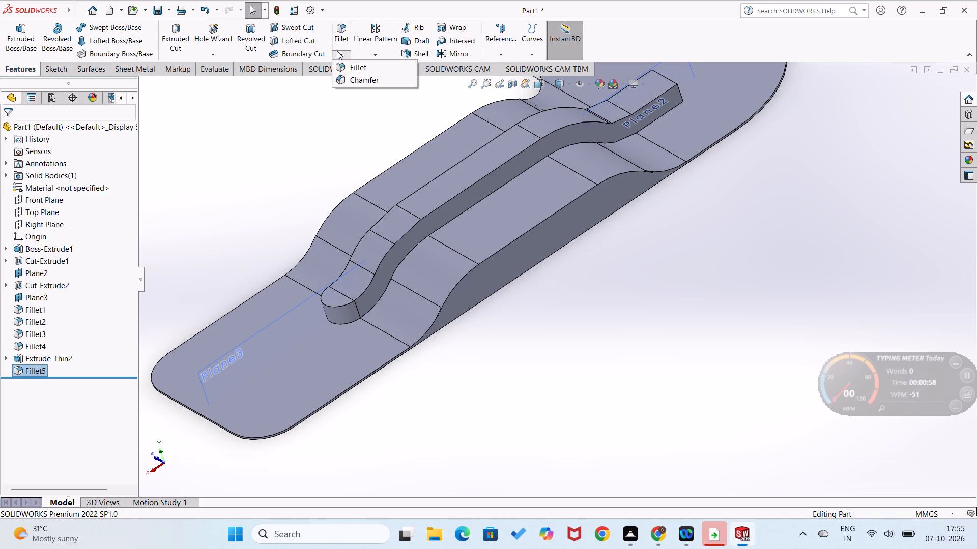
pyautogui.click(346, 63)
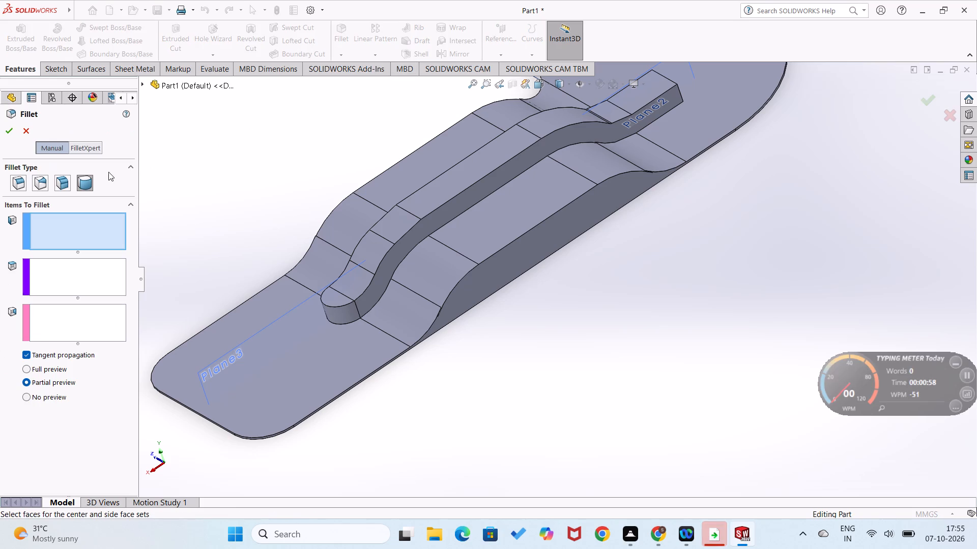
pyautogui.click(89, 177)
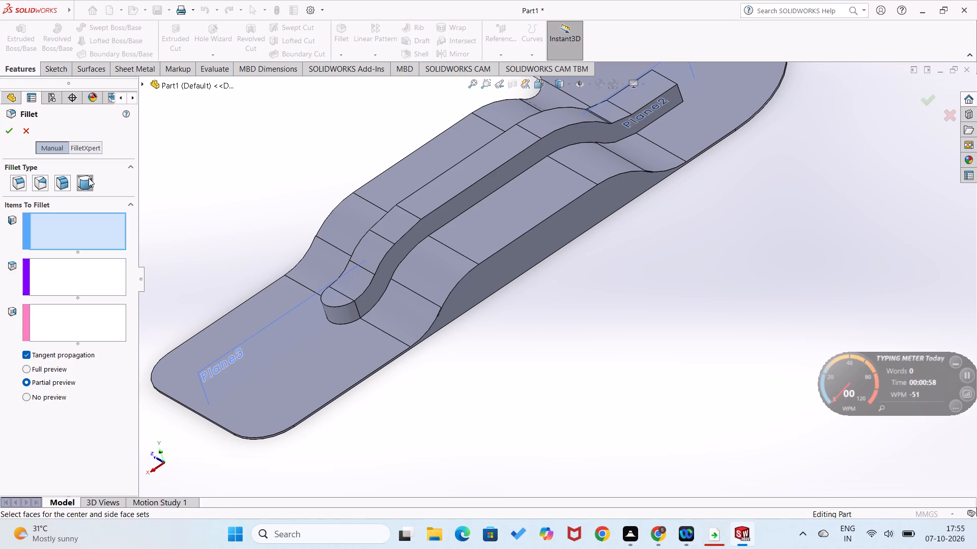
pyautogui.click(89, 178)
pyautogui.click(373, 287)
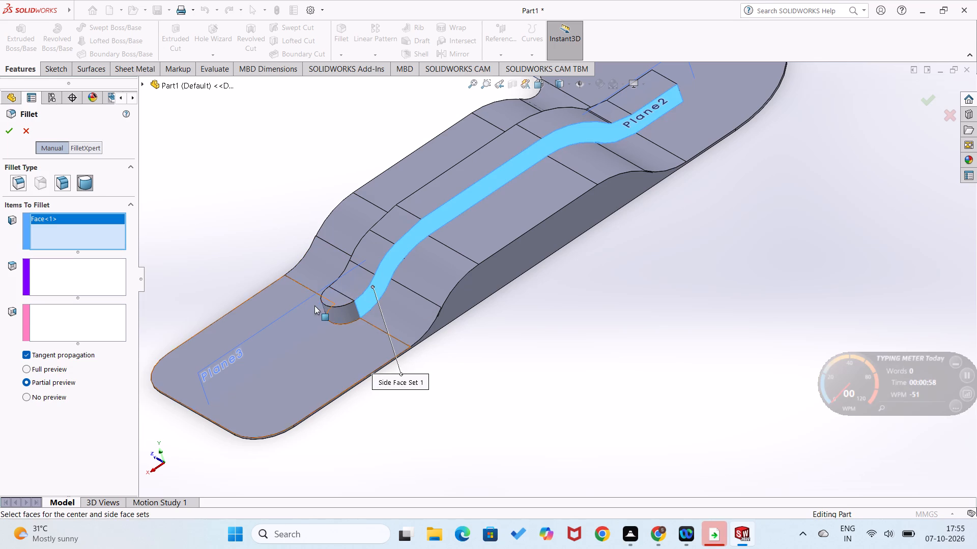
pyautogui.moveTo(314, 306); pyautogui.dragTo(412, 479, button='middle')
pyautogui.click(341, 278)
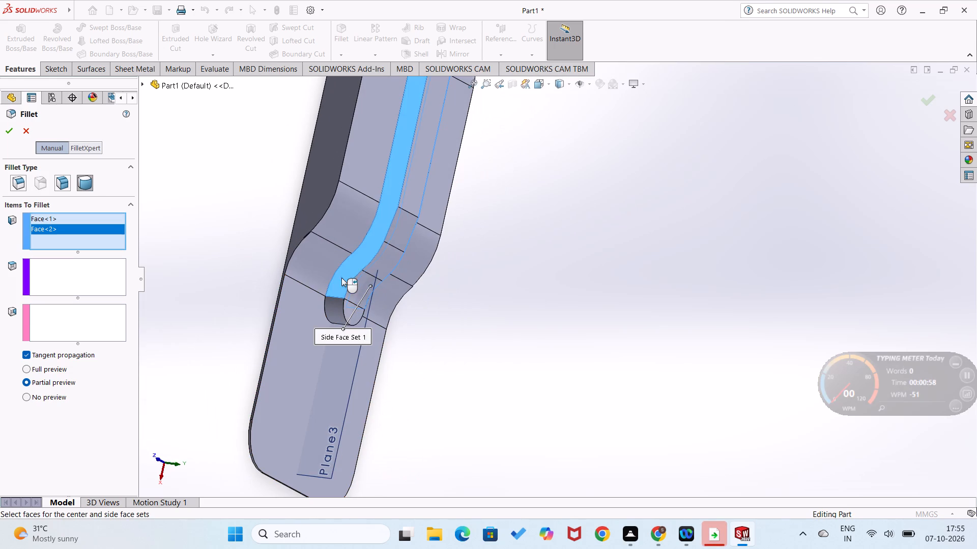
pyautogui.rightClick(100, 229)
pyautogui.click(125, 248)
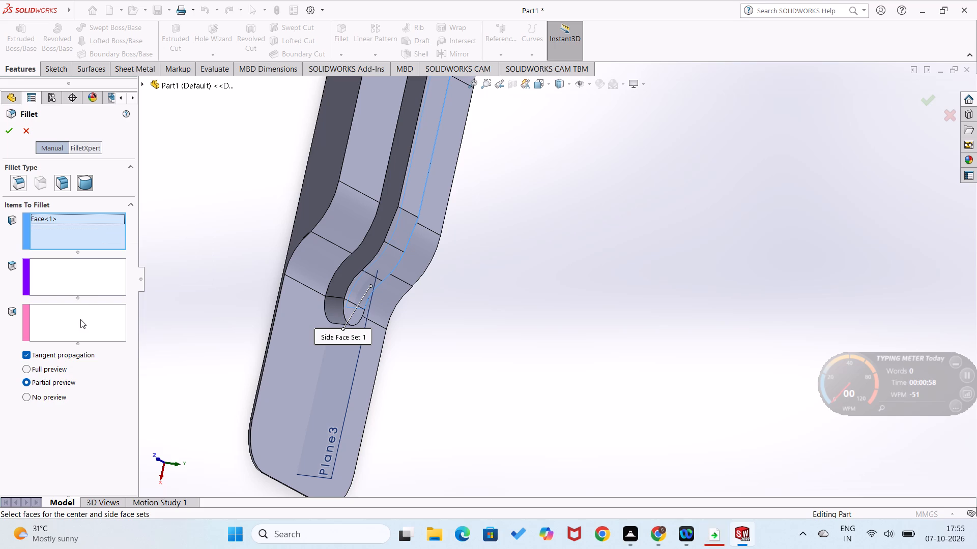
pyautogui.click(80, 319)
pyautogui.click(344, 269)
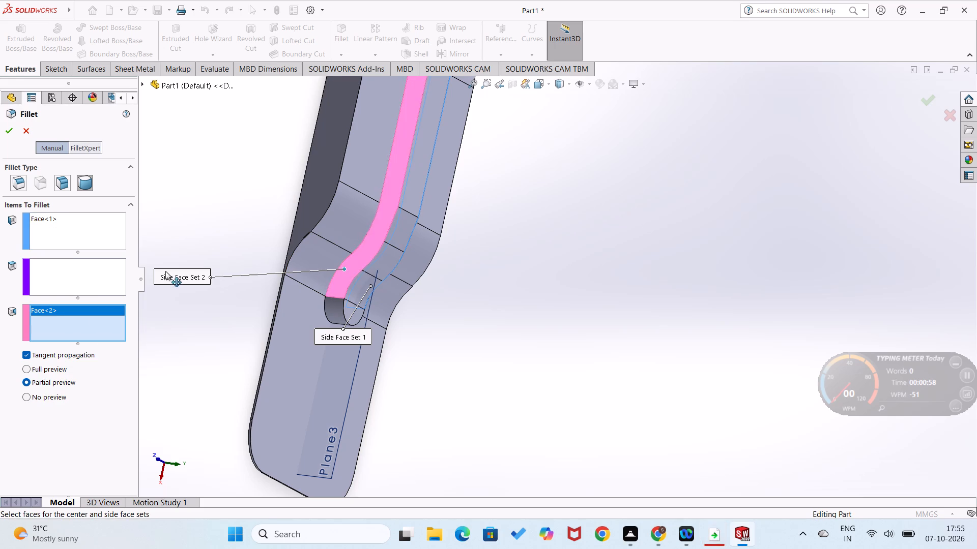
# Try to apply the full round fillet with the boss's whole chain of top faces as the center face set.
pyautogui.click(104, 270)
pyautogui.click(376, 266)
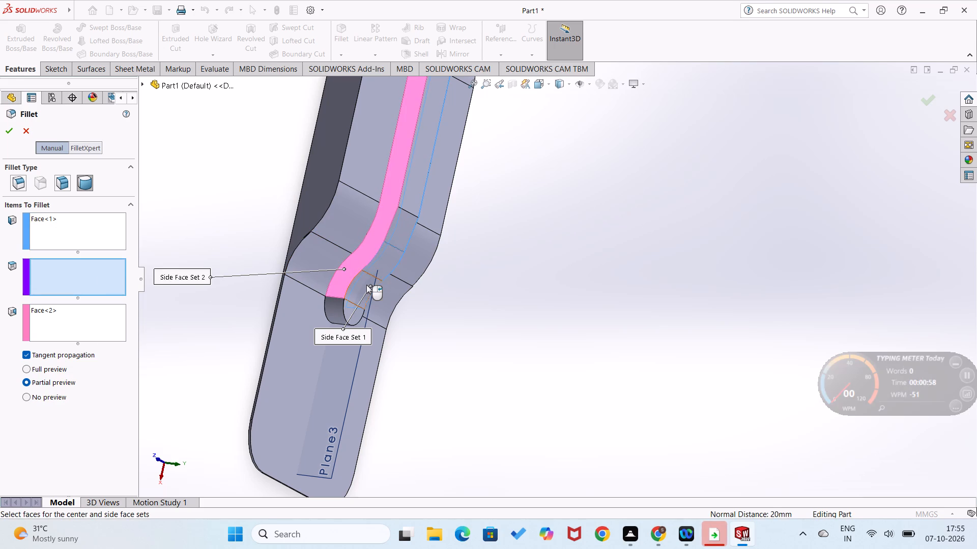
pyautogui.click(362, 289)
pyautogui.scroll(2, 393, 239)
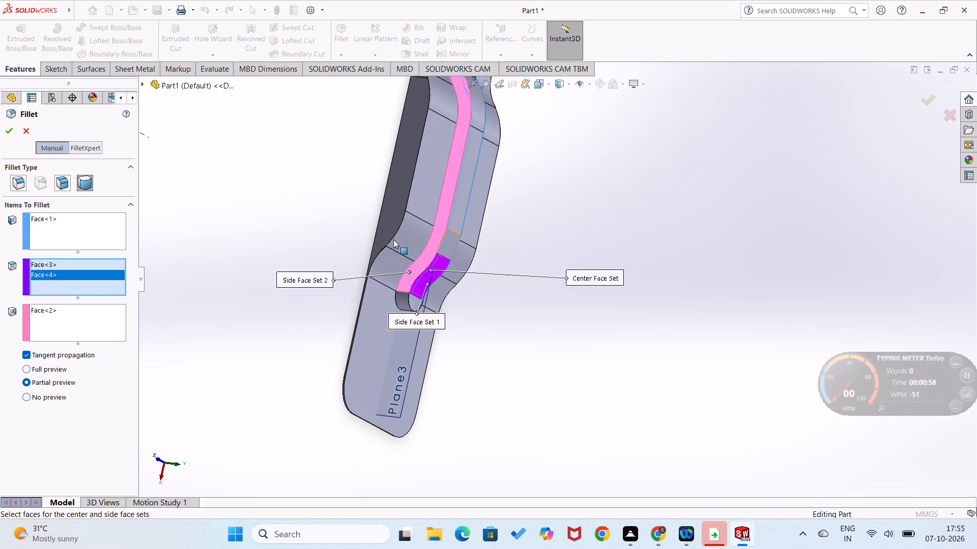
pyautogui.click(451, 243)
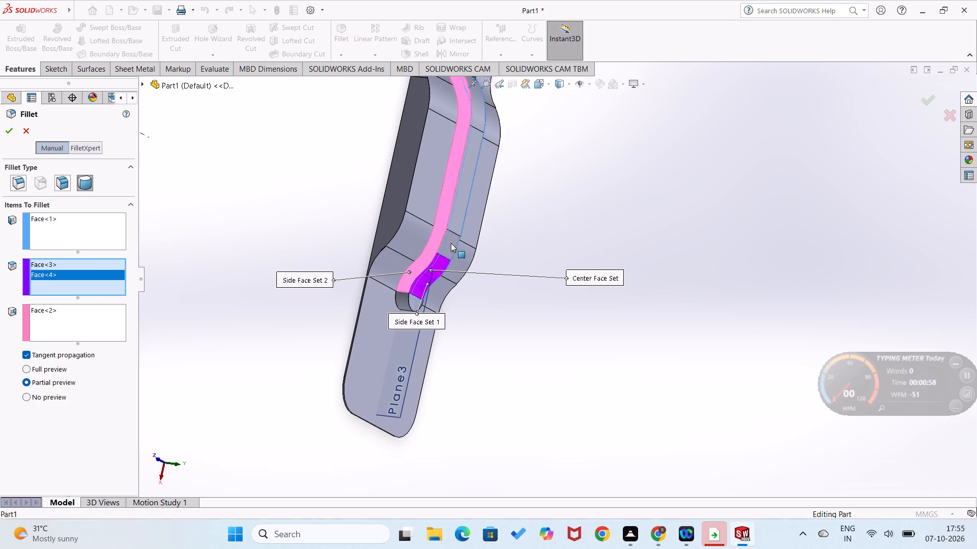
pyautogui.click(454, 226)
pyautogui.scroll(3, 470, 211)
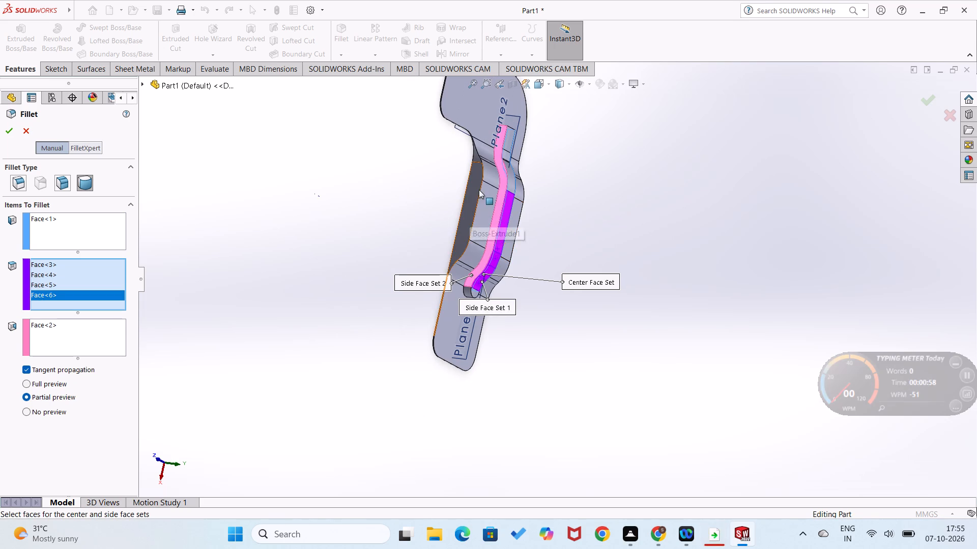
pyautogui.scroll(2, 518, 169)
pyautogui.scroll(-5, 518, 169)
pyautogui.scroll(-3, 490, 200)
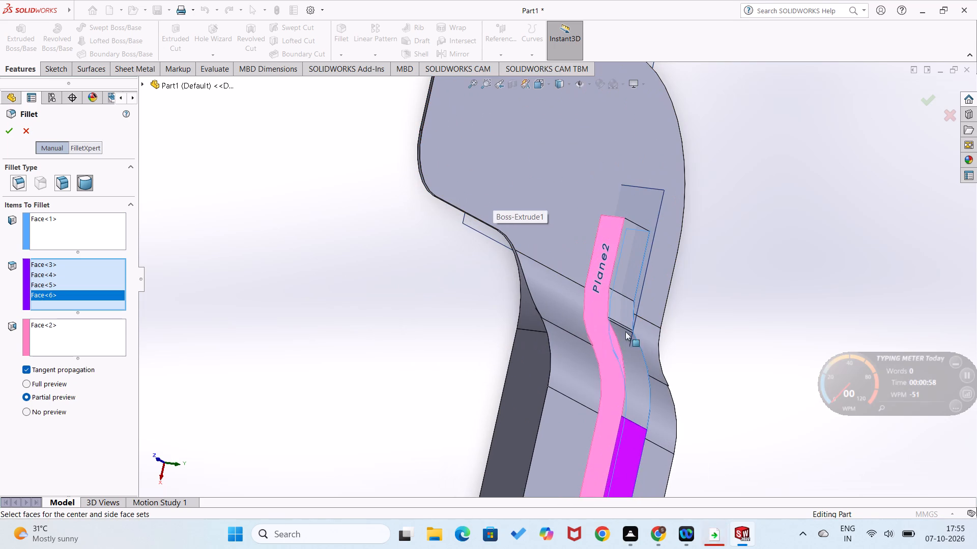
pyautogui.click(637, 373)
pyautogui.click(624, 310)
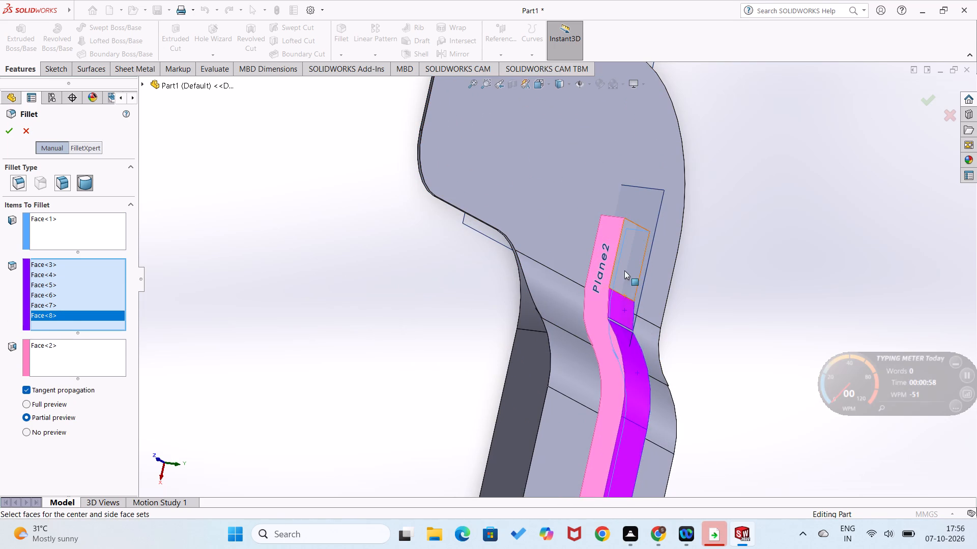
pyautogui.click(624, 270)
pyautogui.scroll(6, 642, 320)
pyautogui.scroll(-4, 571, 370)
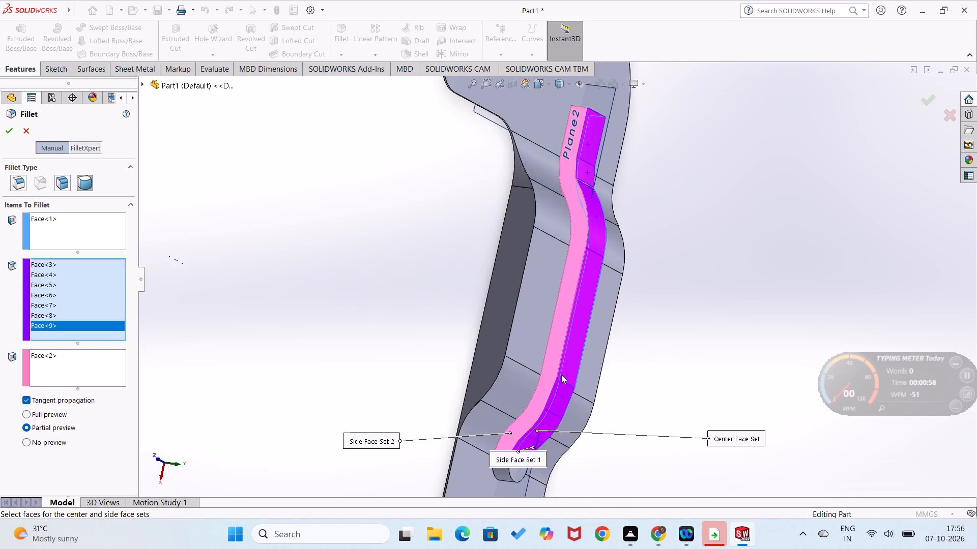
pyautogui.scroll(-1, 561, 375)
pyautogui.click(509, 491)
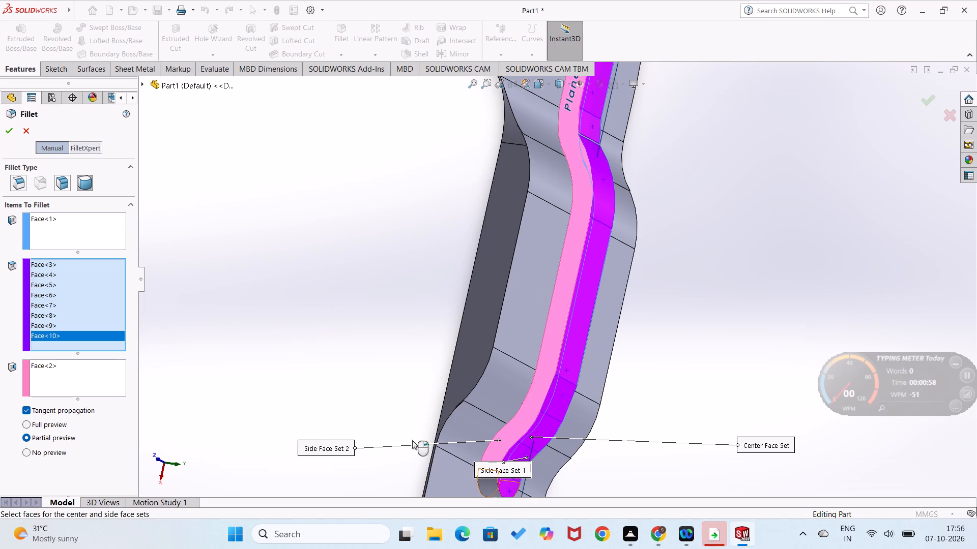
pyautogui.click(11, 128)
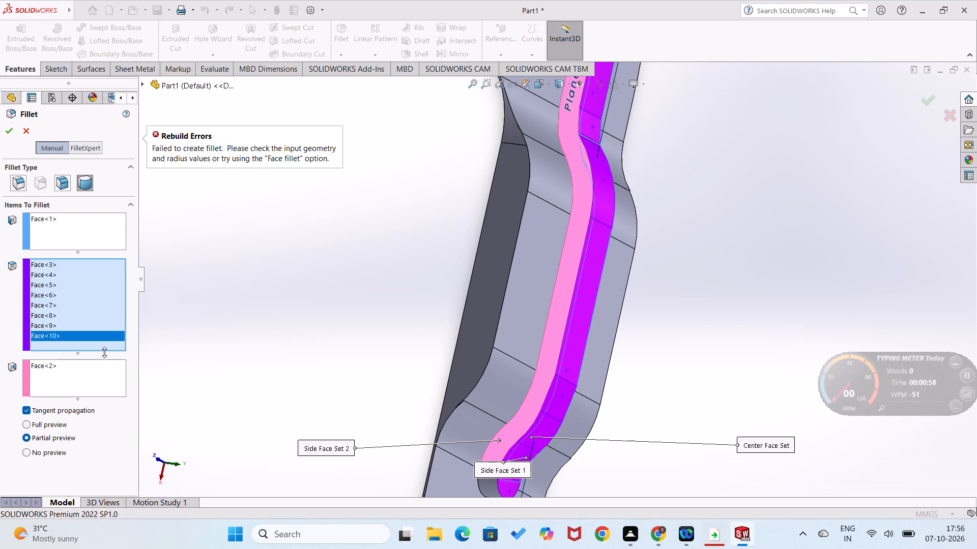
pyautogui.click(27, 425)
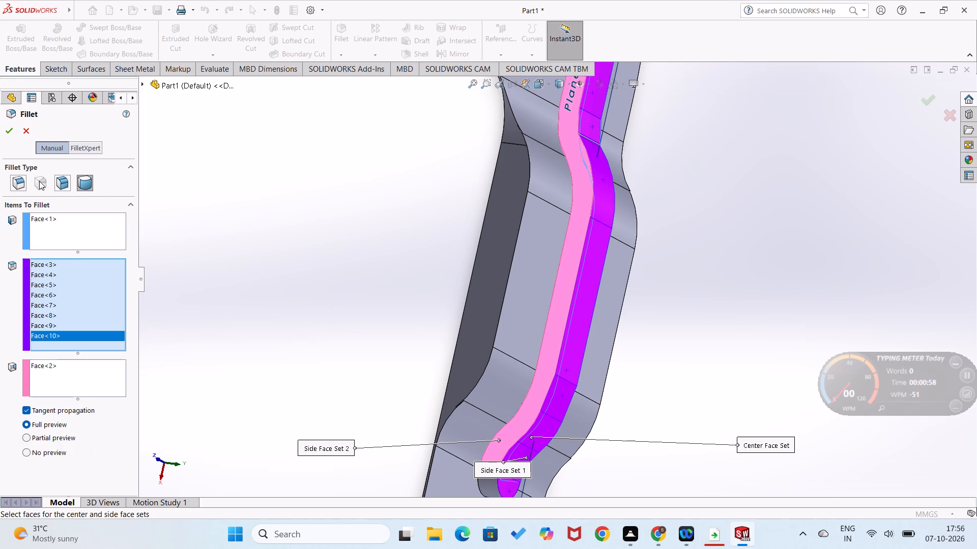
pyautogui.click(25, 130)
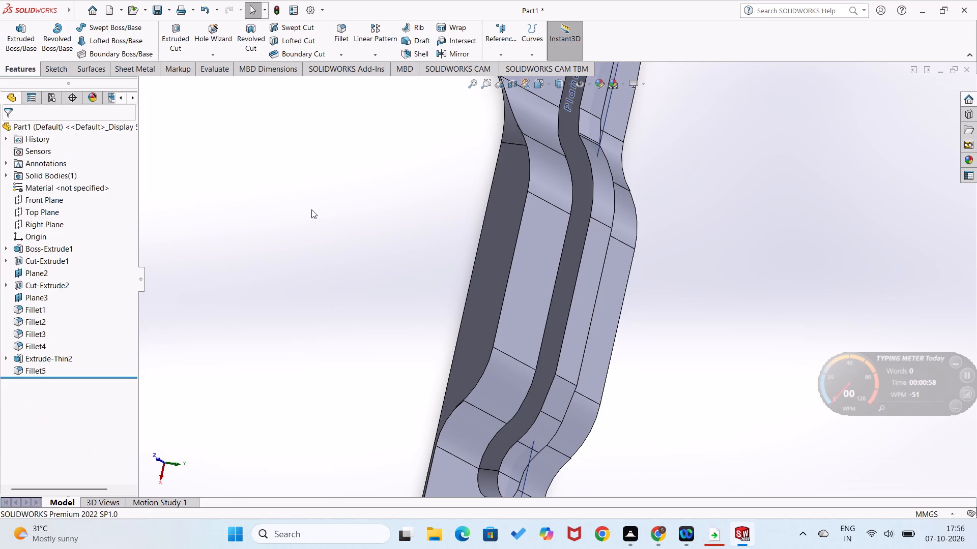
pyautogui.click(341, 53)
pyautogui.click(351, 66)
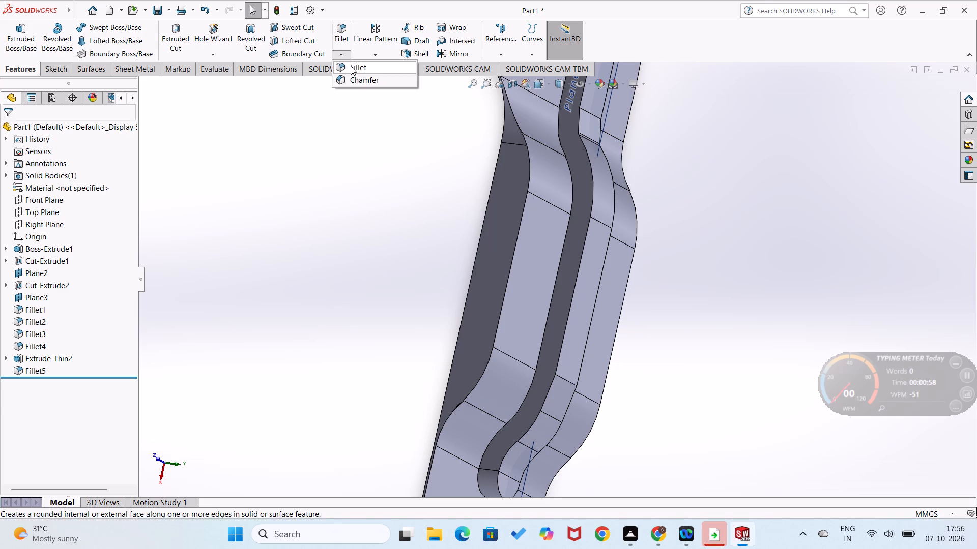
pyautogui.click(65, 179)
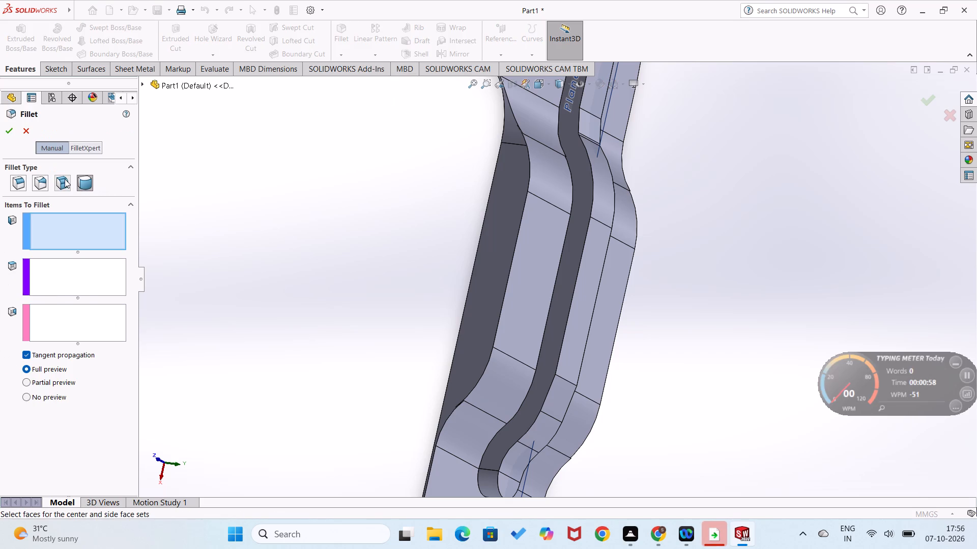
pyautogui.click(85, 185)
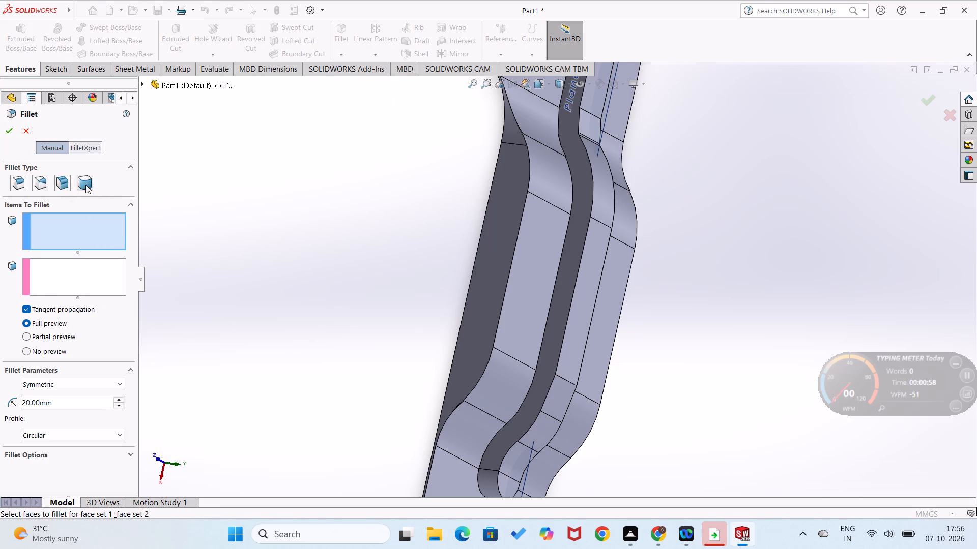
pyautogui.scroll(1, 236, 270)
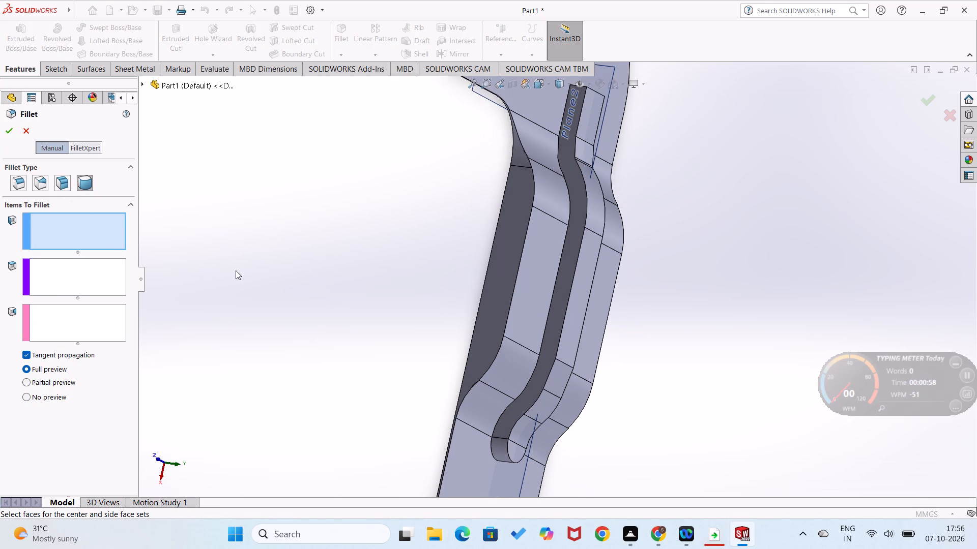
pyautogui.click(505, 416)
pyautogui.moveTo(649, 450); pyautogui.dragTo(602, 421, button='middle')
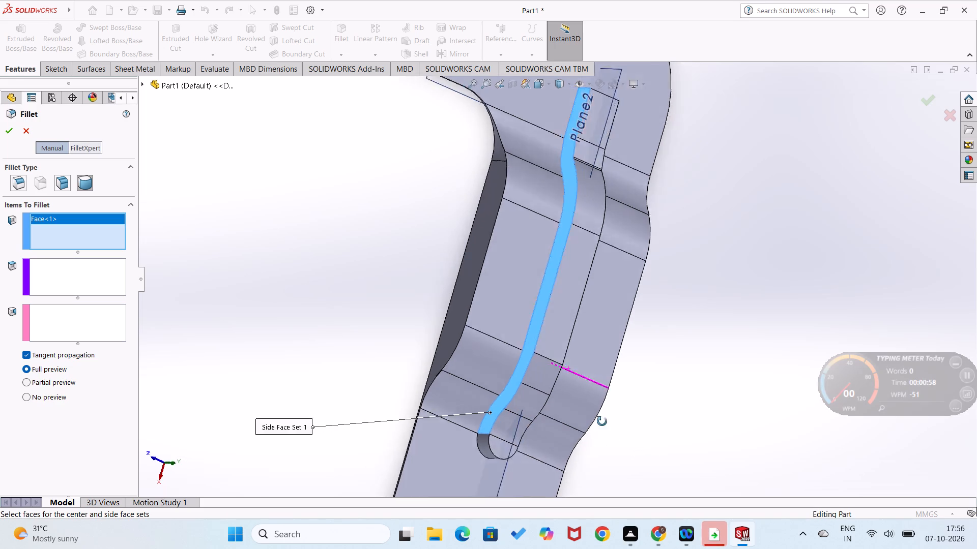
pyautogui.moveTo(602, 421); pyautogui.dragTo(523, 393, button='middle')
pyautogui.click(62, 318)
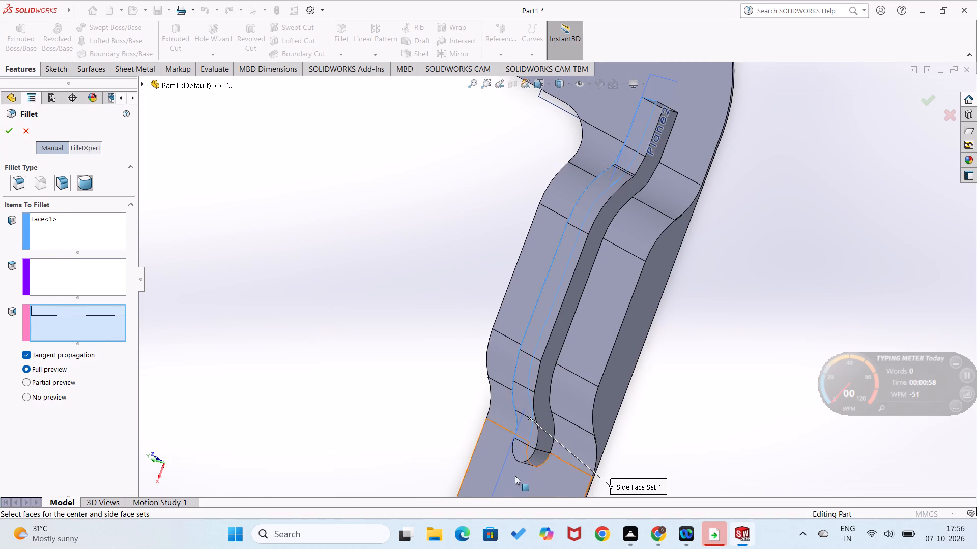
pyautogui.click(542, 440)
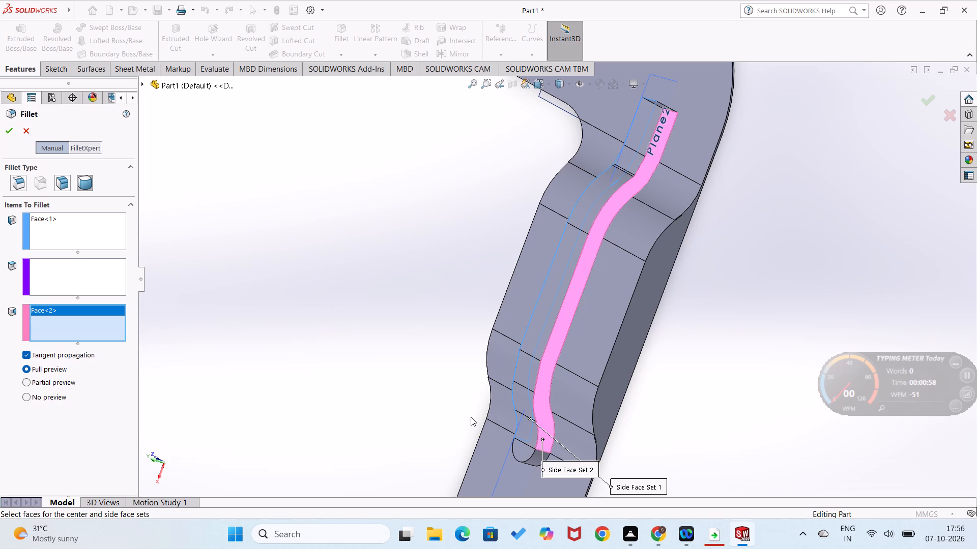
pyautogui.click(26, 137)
# Delete the full round fillet feature from the end of the thin boss.
pyautogui.rightClick(25, 373)
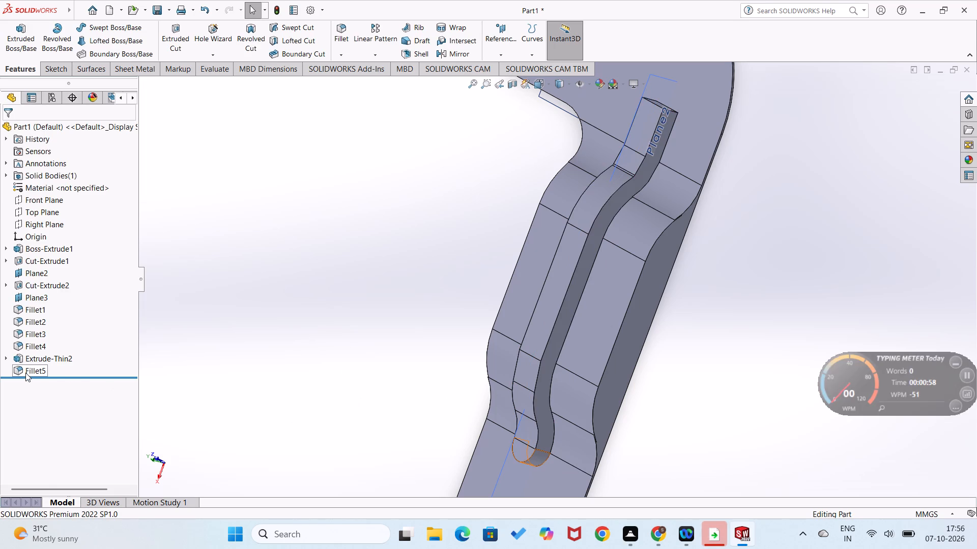
pyautogui.click(43, 382)
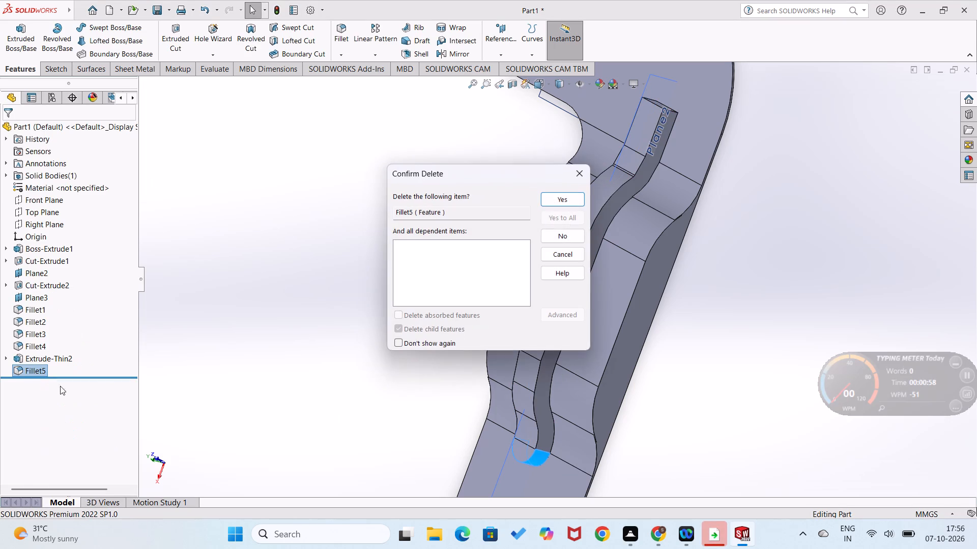
pyautogui.click(567, 198)
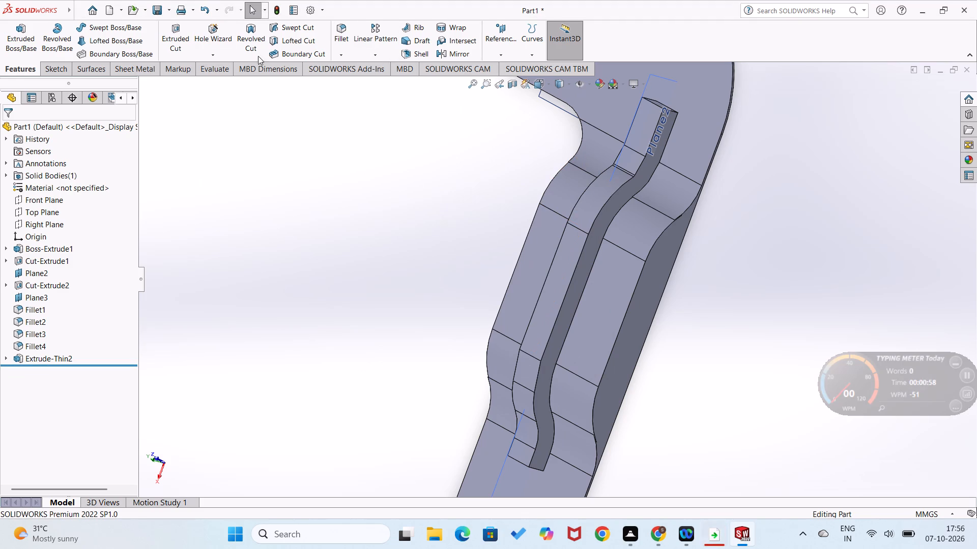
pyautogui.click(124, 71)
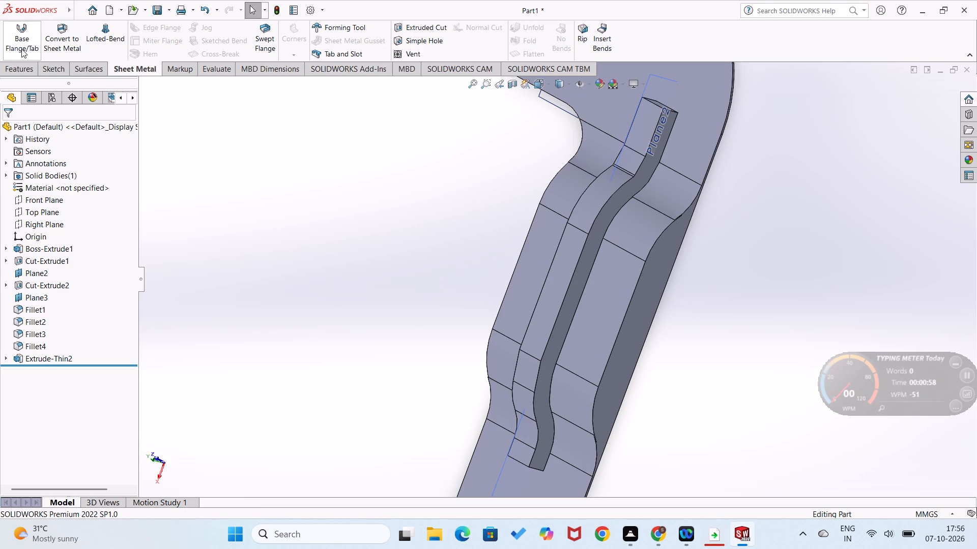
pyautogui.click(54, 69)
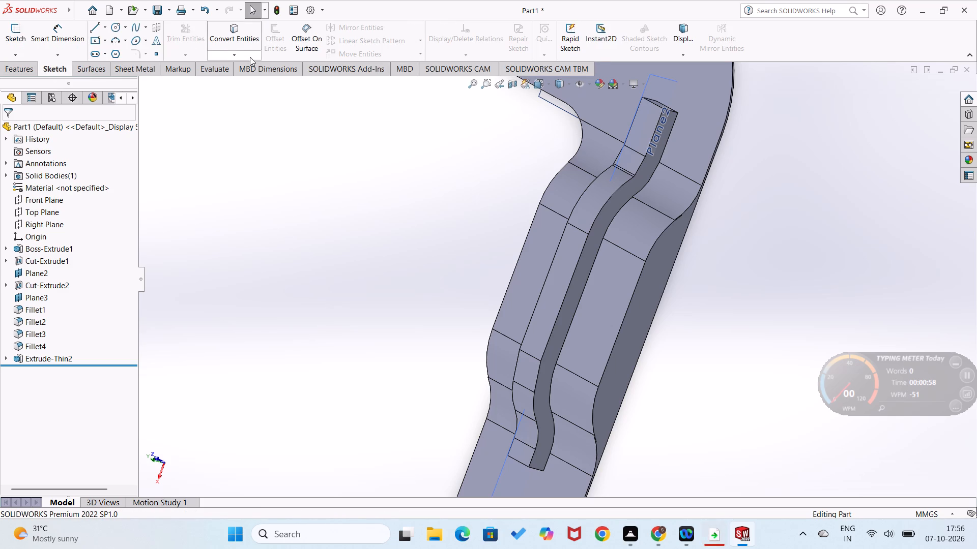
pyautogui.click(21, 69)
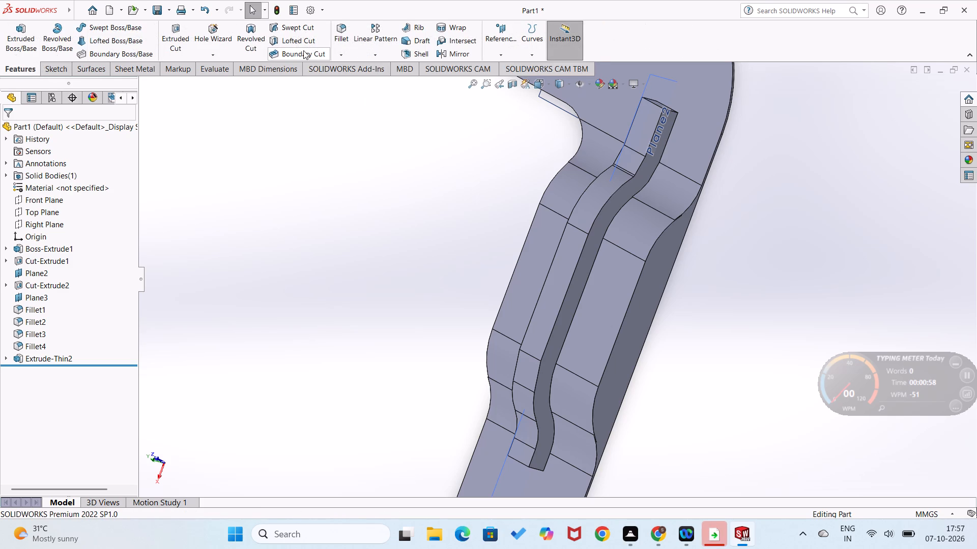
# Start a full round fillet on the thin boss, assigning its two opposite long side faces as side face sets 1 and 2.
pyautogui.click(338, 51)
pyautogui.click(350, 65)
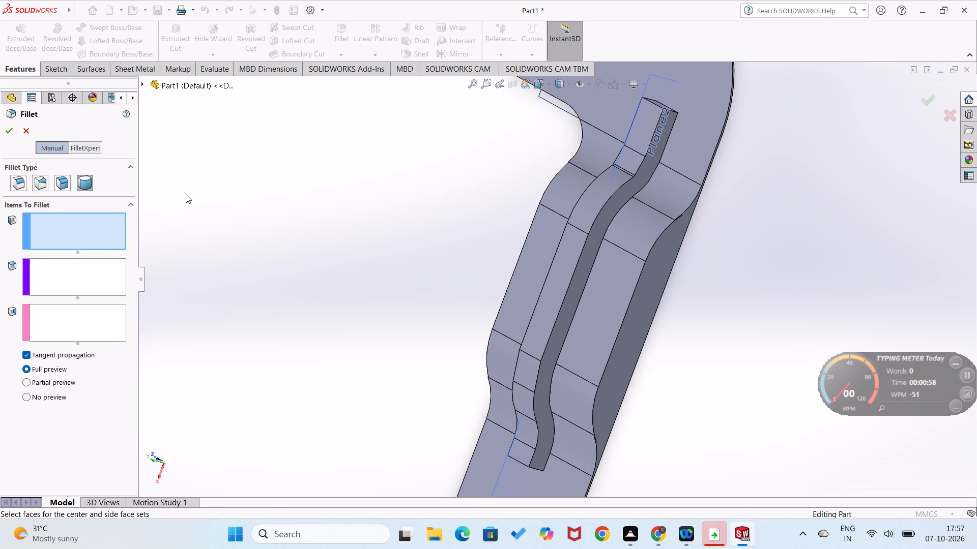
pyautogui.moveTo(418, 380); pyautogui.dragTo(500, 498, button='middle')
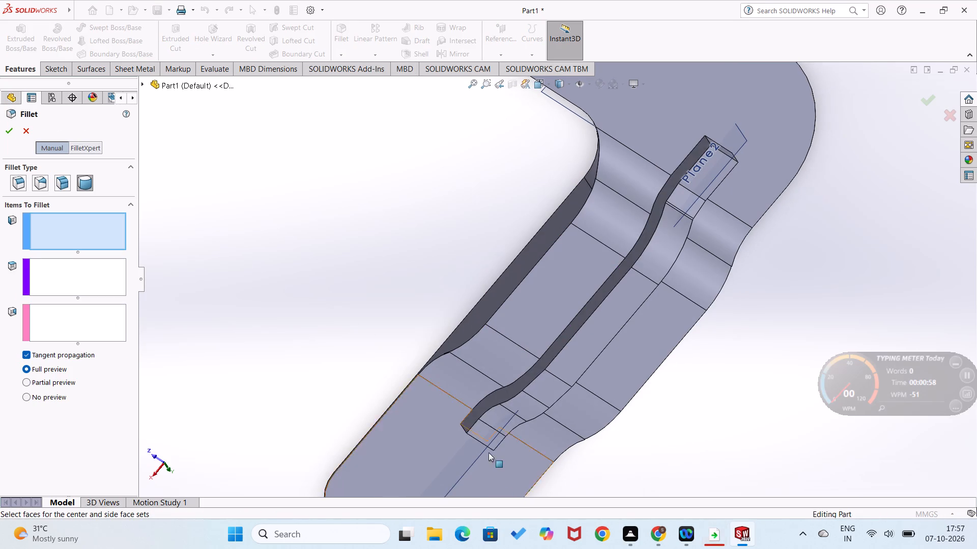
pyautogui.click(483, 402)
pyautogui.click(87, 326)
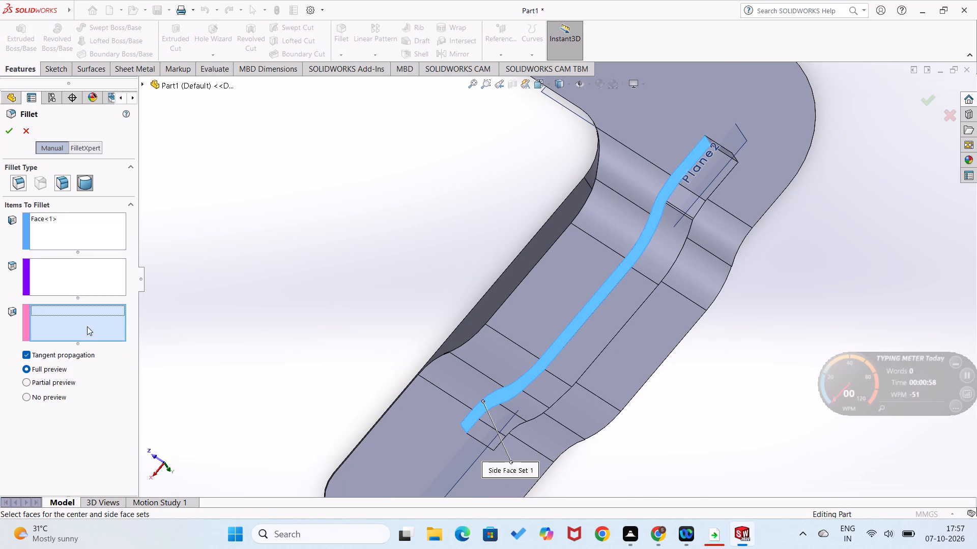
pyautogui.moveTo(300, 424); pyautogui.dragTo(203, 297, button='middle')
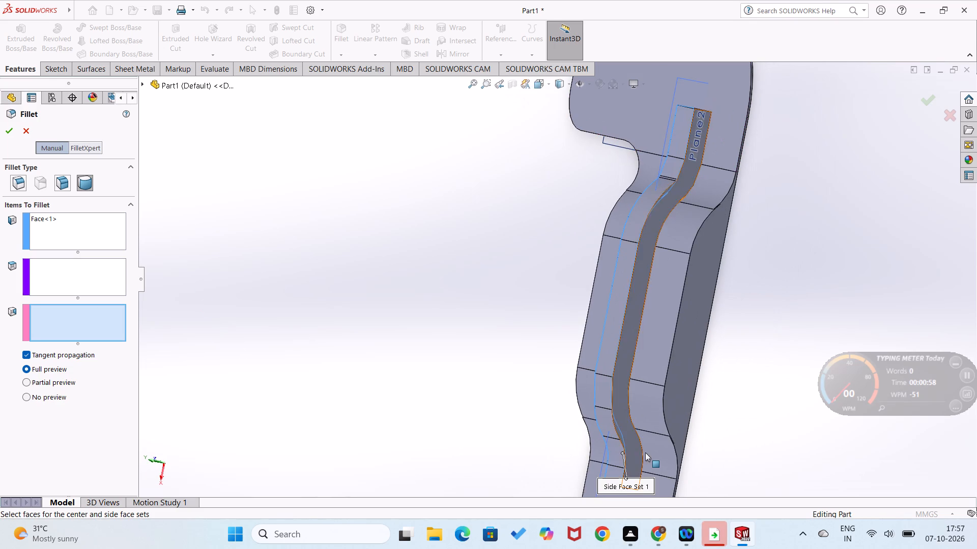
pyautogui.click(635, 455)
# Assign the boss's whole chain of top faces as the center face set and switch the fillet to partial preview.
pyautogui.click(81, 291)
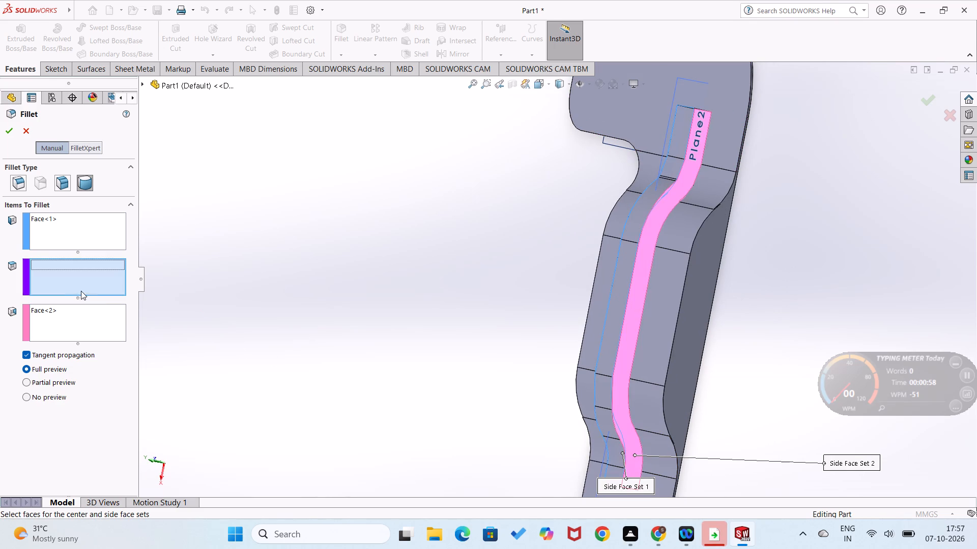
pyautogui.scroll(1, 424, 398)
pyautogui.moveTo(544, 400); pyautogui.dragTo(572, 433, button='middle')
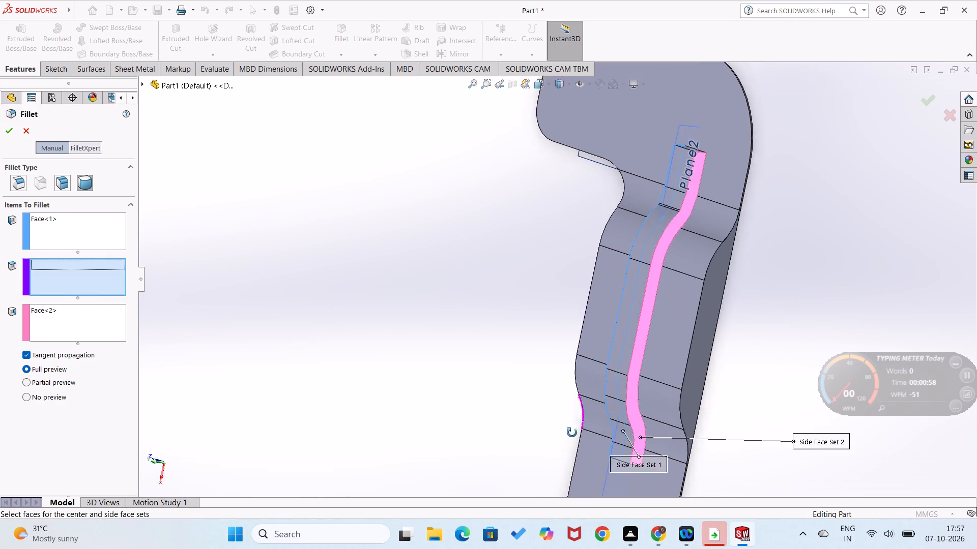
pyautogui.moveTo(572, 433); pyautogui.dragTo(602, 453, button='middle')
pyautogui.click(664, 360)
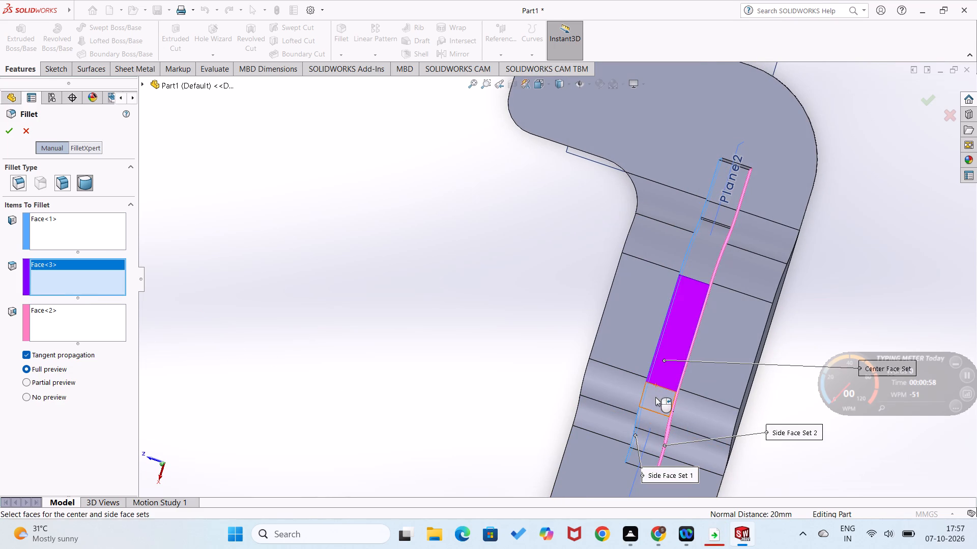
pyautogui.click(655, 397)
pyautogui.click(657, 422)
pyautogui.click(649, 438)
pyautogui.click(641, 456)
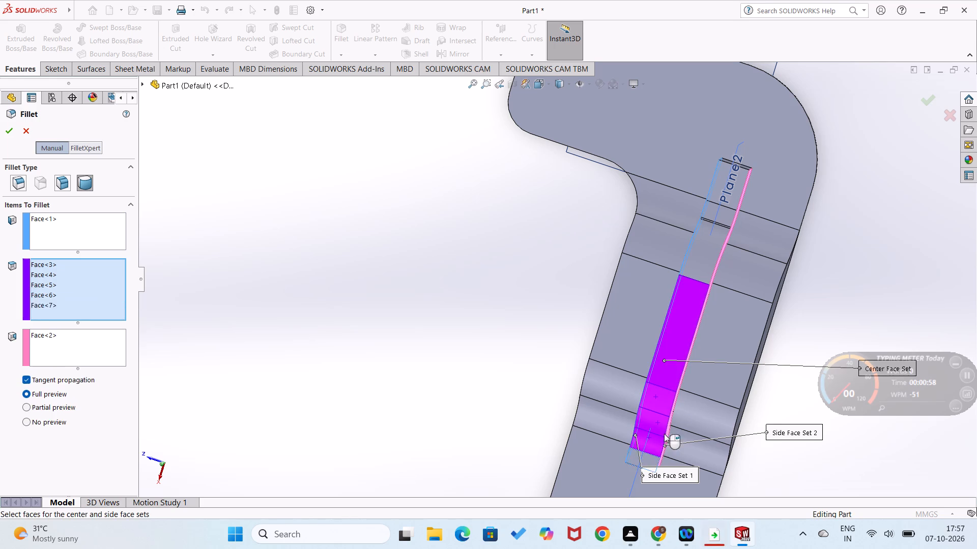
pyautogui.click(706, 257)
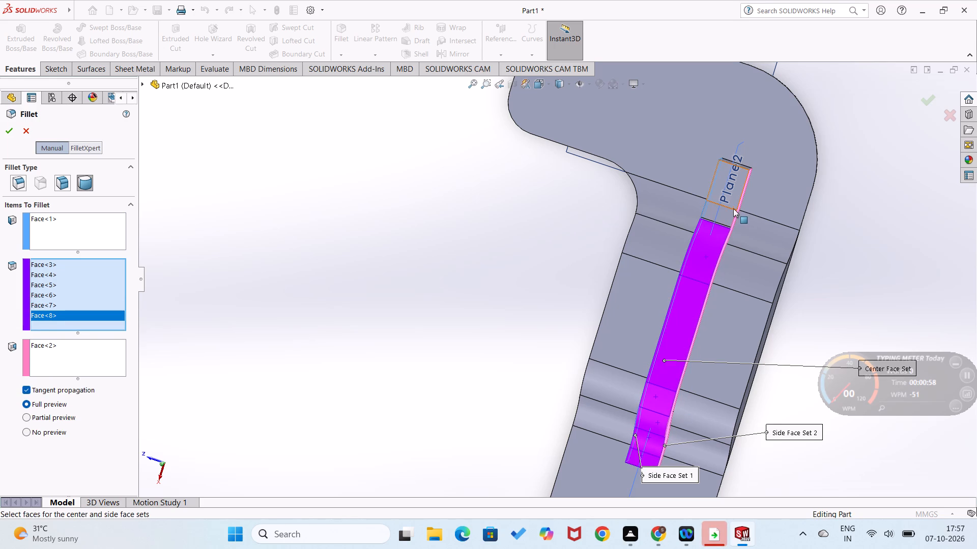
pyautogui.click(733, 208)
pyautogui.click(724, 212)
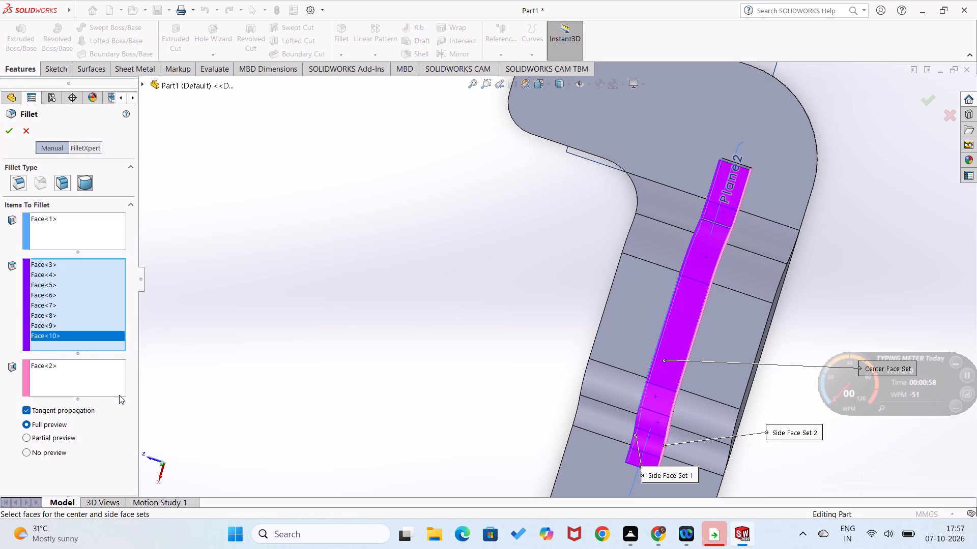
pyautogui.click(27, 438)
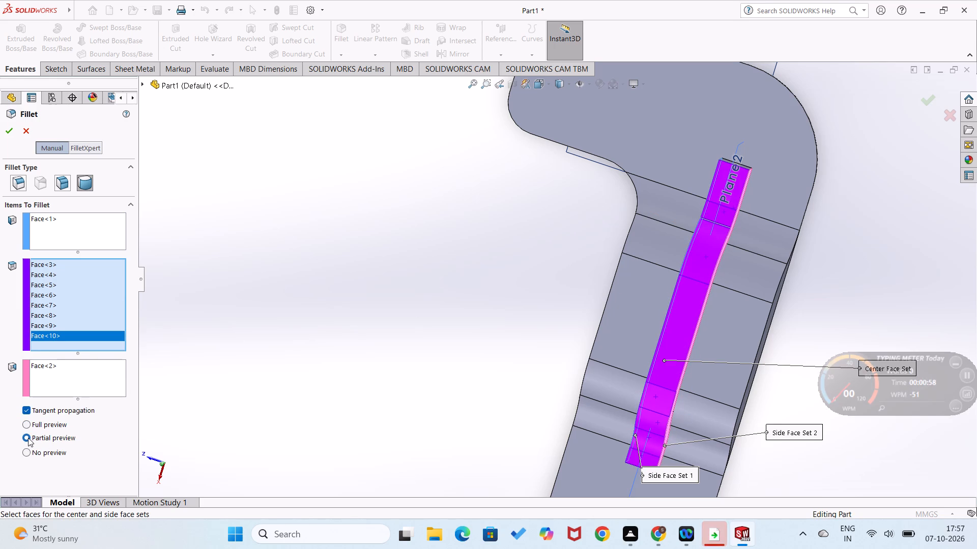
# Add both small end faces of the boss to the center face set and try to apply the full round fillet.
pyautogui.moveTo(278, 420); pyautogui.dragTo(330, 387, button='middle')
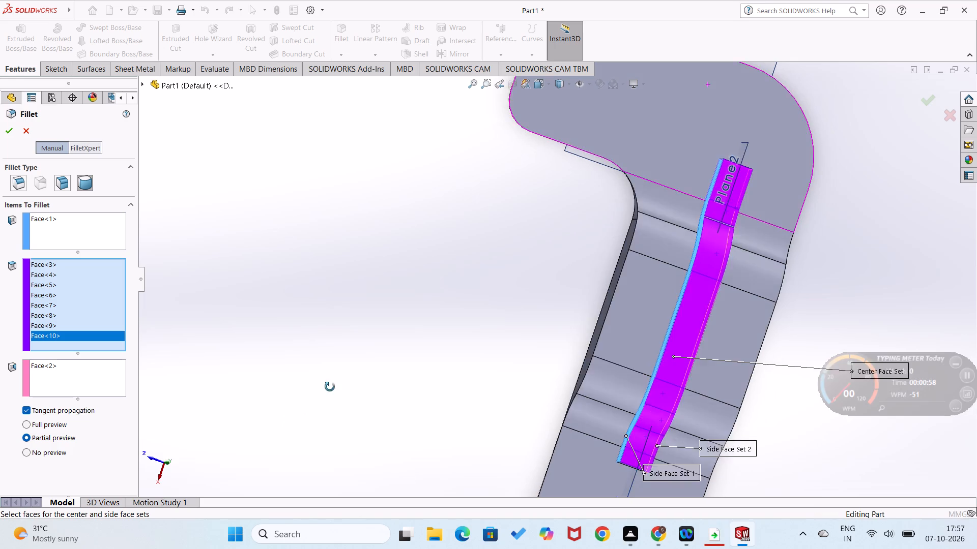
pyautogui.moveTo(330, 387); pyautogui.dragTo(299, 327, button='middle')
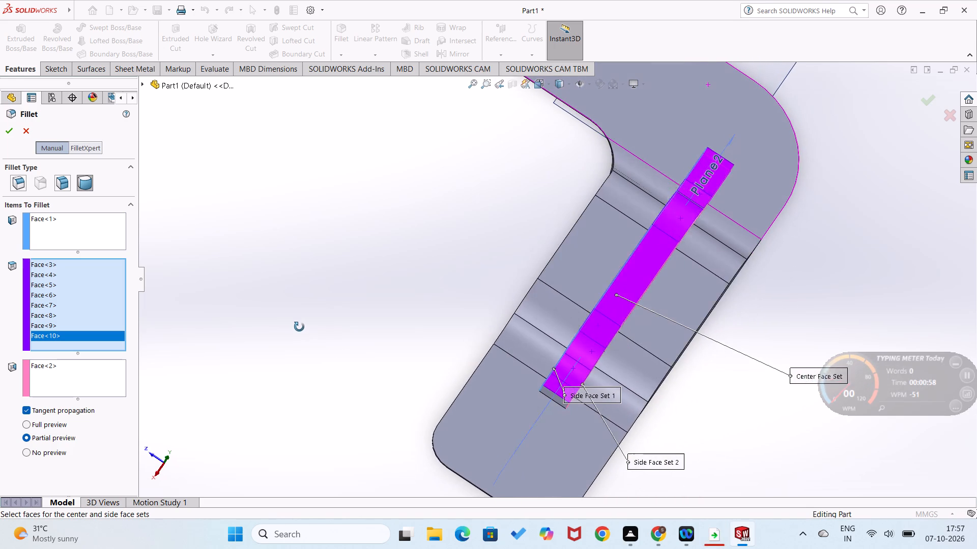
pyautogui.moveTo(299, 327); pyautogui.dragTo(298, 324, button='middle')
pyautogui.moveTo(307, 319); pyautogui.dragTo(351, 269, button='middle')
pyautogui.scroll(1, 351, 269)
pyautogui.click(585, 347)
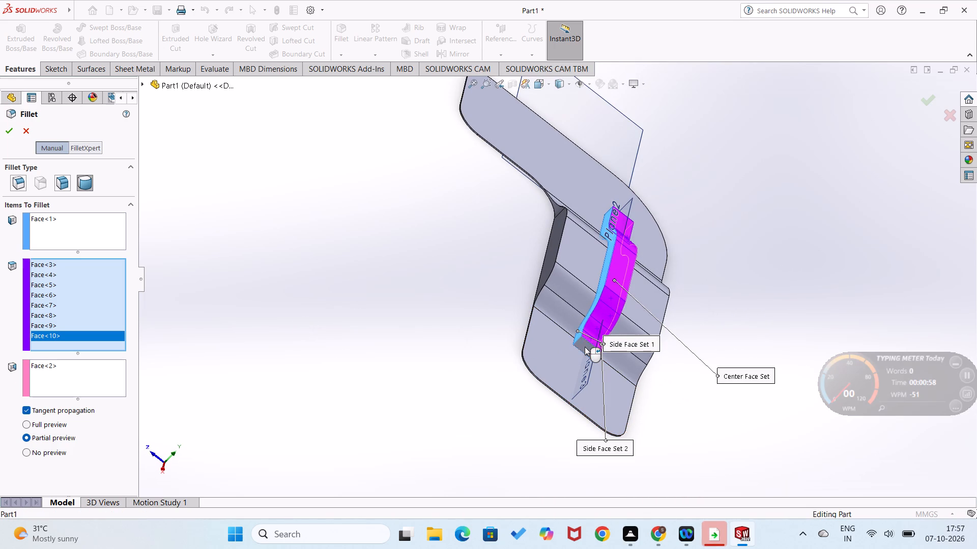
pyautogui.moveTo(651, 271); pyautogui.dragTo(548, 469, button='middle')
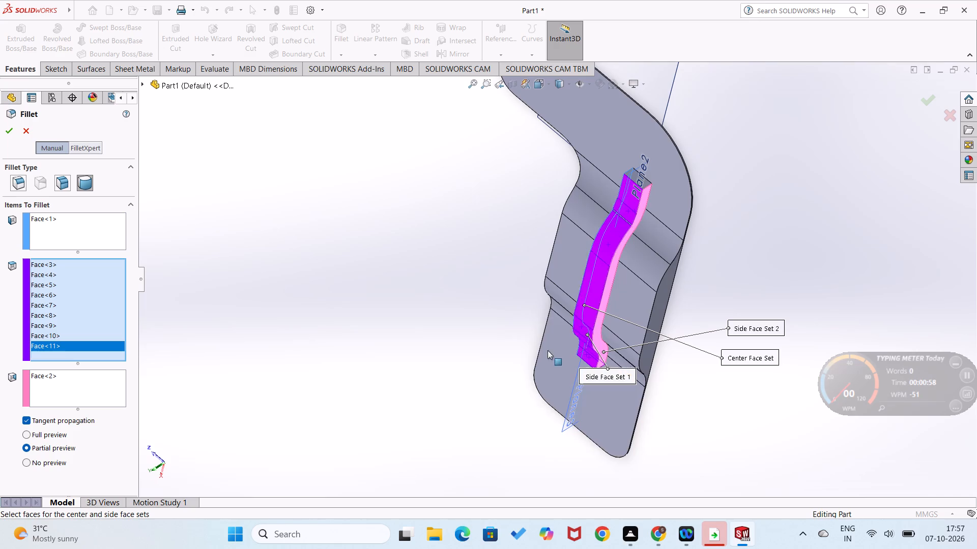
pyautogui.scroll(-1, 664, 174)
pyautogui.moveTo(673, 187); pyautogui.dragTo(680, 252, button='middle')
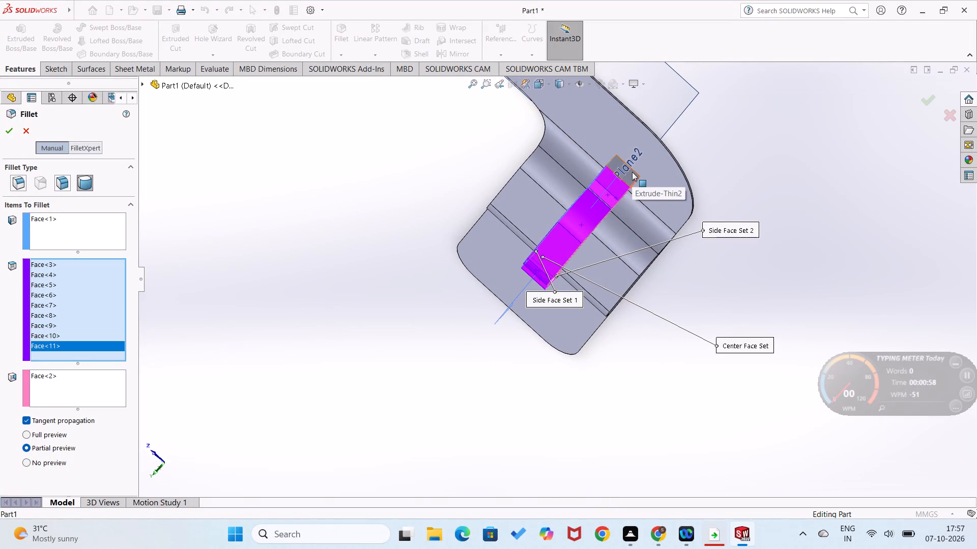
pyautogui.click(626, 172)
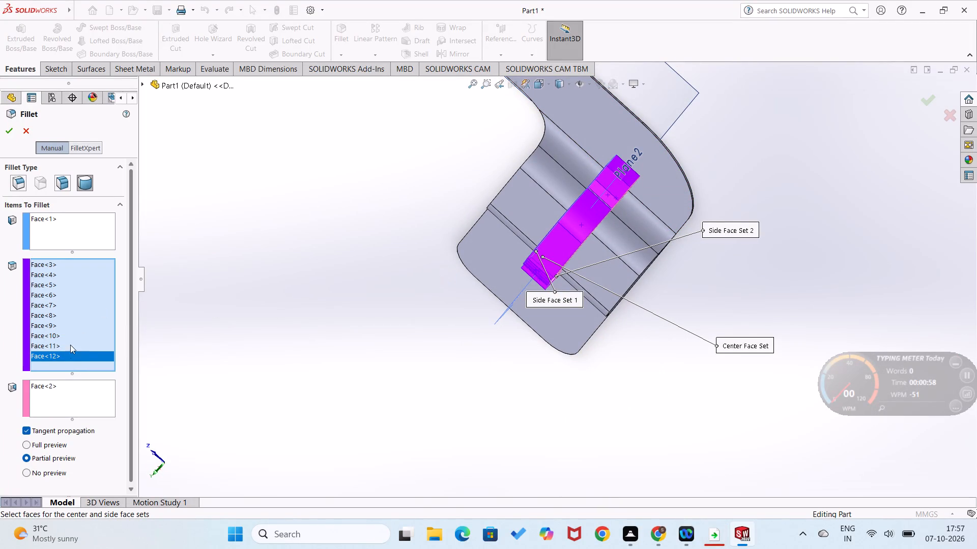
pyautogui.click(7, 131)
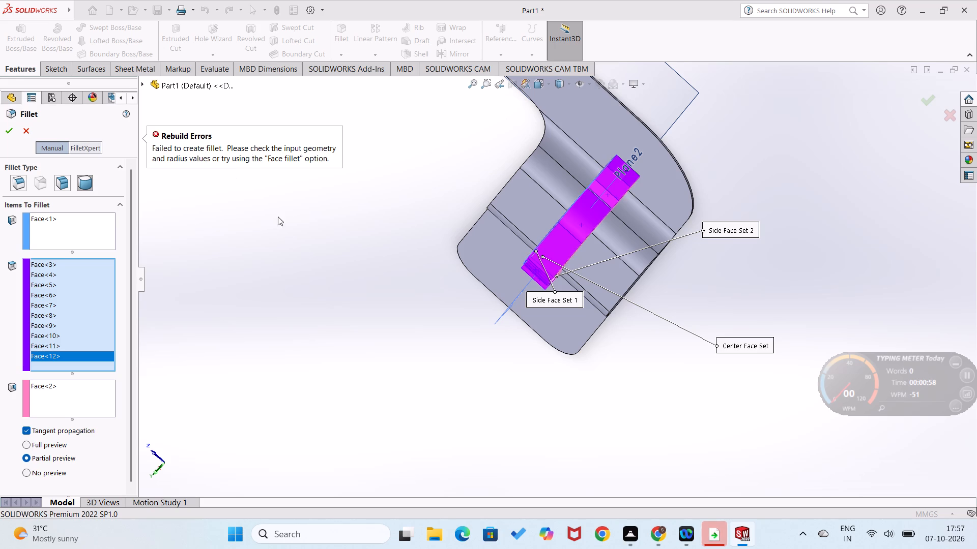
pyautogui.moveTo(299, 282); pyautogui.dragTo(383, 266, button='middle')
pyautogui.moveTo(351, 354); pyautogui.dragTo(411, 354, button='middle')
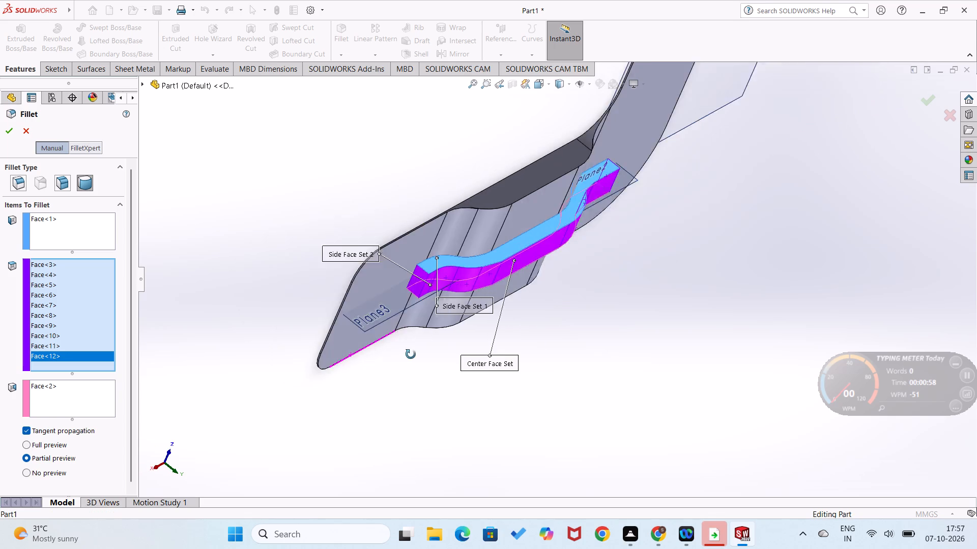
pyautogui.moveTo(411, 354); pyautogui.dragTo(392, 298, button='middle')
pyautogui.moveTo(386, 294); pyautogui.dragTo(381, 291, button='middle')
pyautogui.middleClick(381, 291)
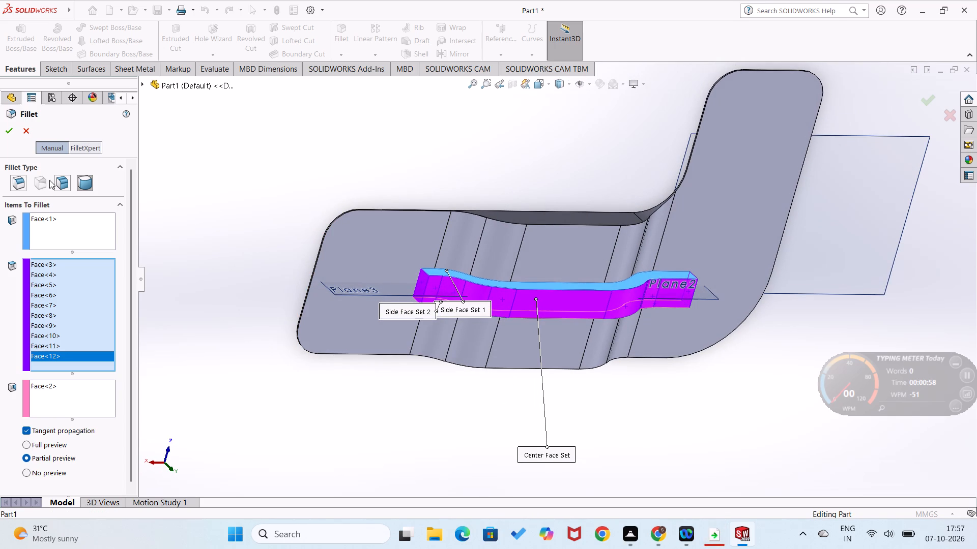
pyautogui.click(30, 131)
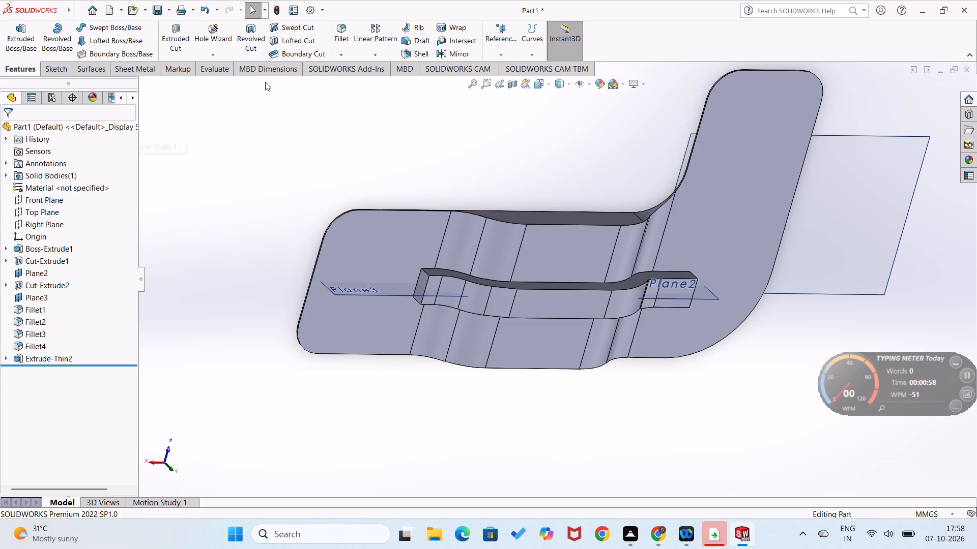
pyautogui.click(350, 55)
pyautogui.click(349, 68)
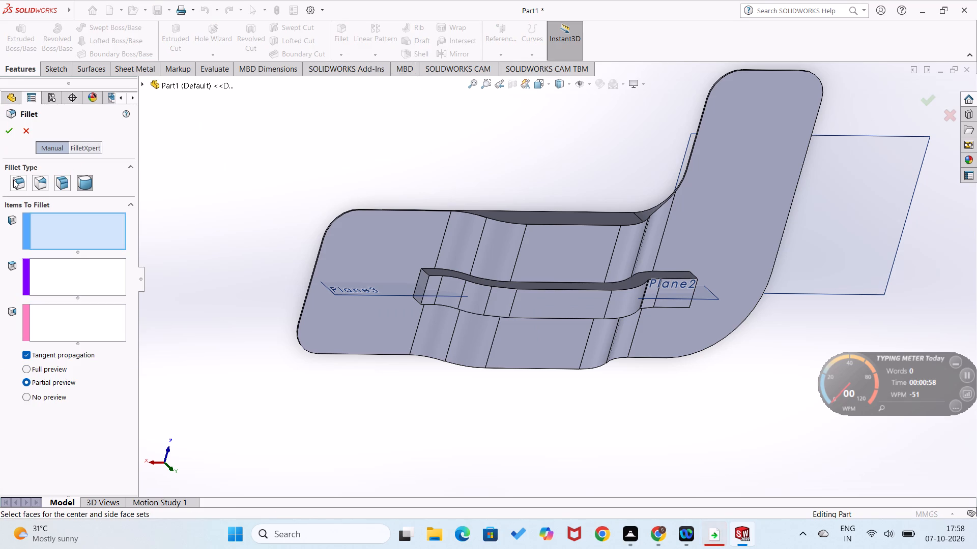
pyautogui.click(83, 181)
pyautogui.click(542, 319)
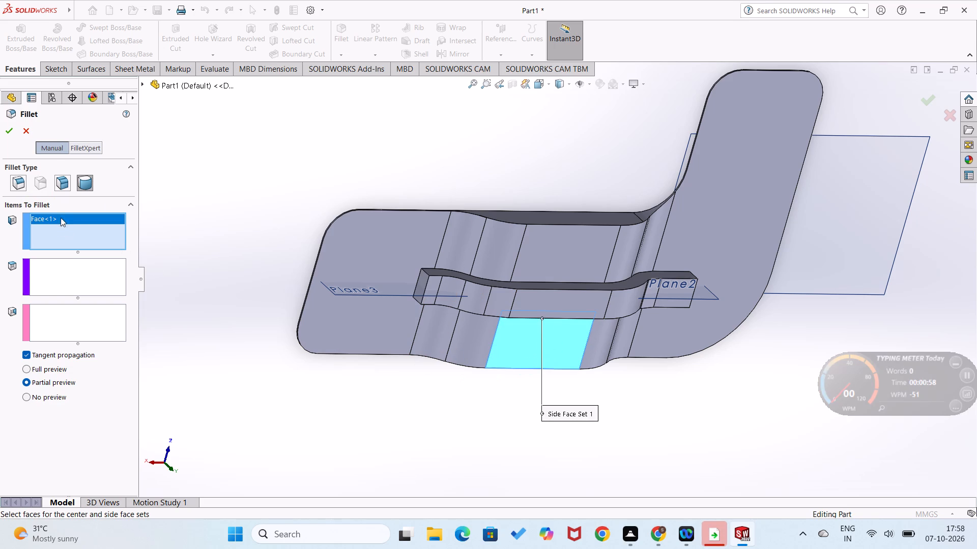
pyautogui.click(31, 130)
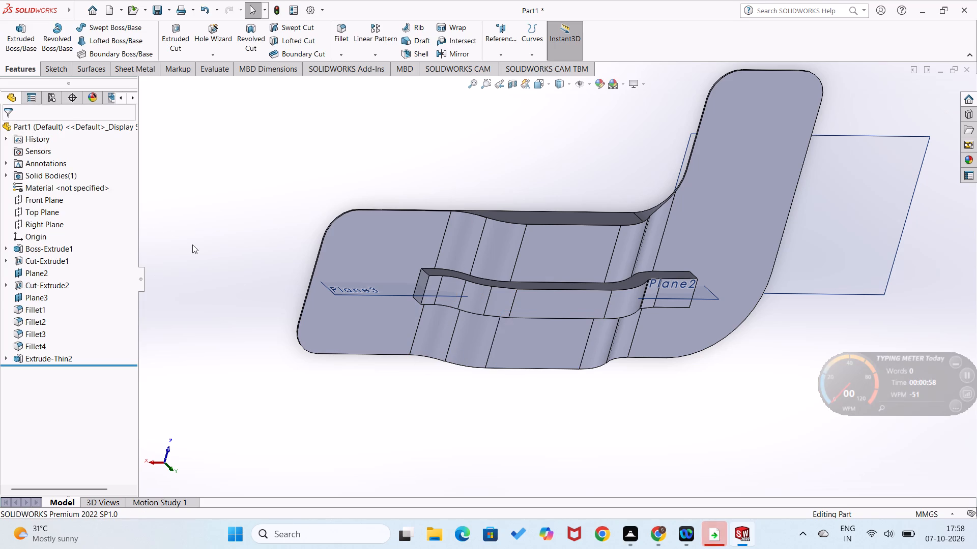
# Open a new sketch on the flat face of the L-shaped part's short leg, viewed normal to it.
pyautogui.moveTo(281, 316); pyautogui.dragTo(268, 290, button='middle')
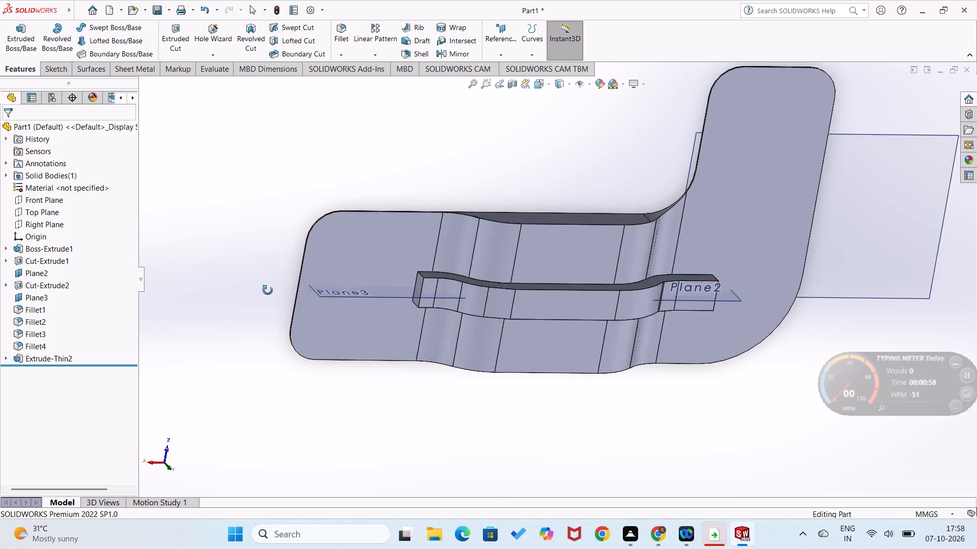
pyautogui.moveTo(268, 290); pyautogui.dragTo(264, 248, button='middle')
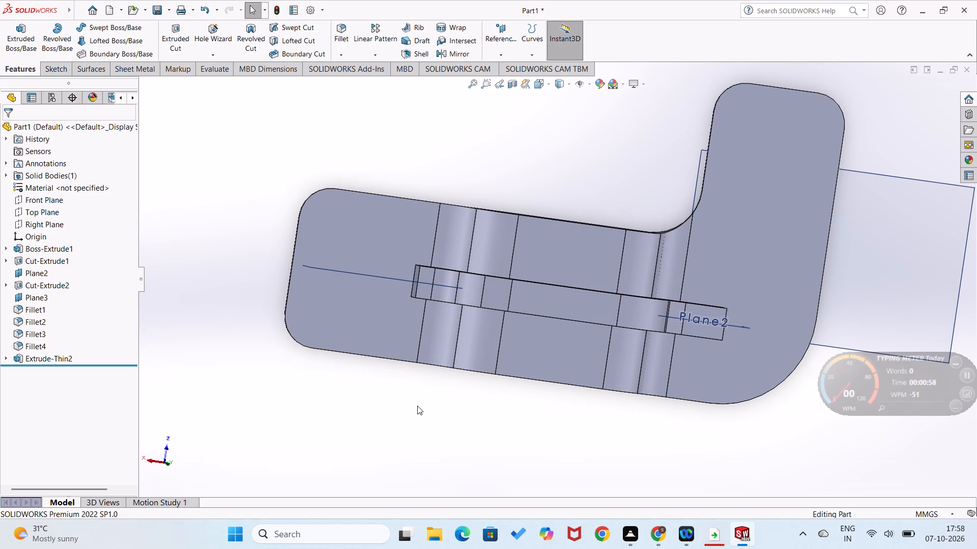
pyautogui.moveTo(418, 410); pyautogui.dragTo(420, 379, button='middle')
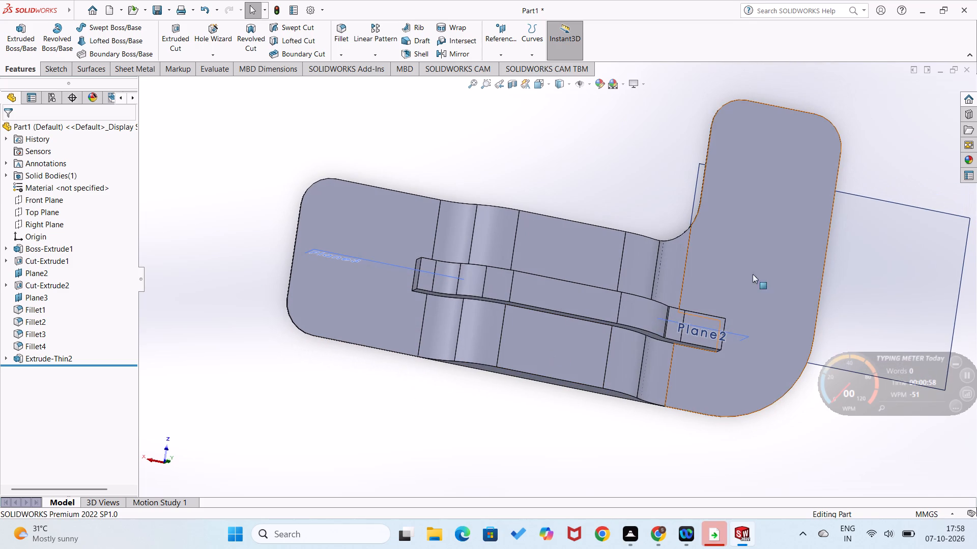
pyautogui.rightClick(752, 225)
pyautogui.click(775, 212)
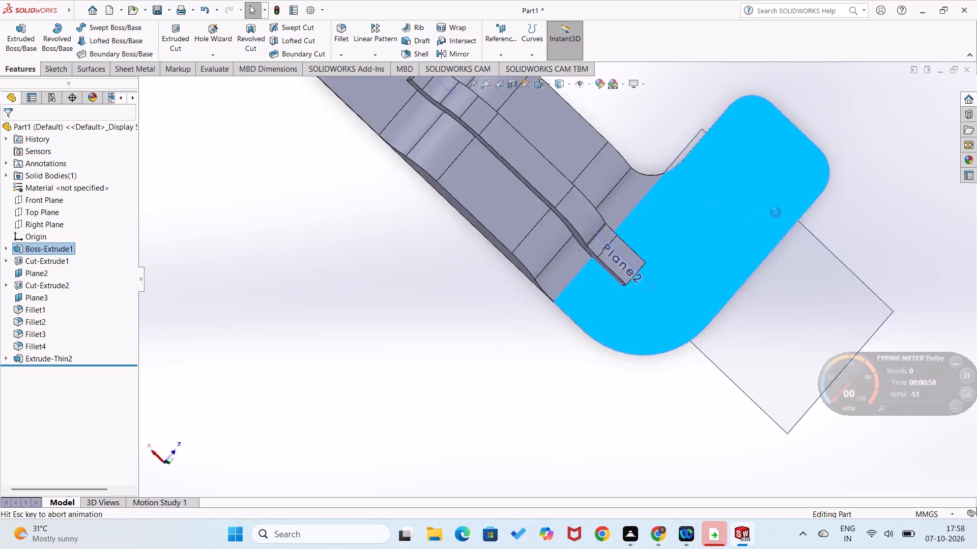
pyautogui.click(648, 325)
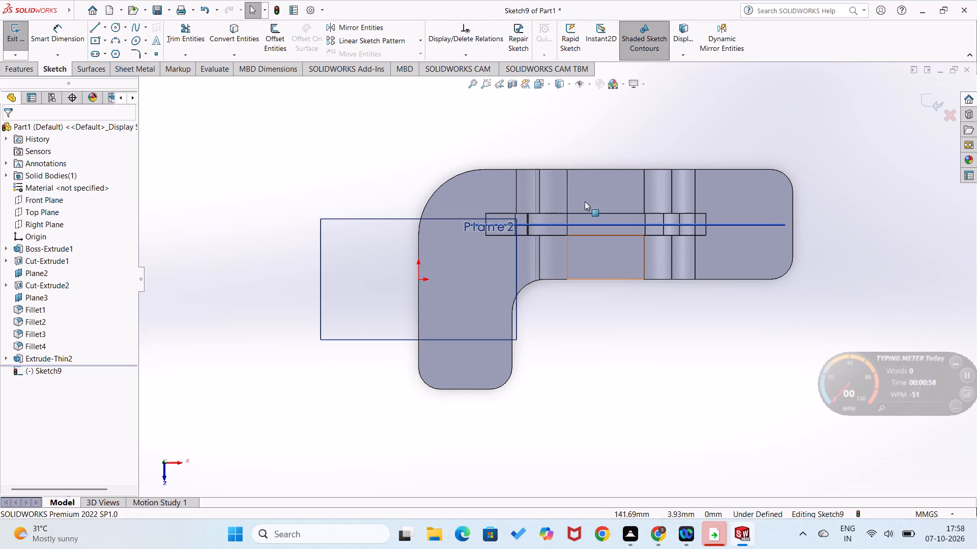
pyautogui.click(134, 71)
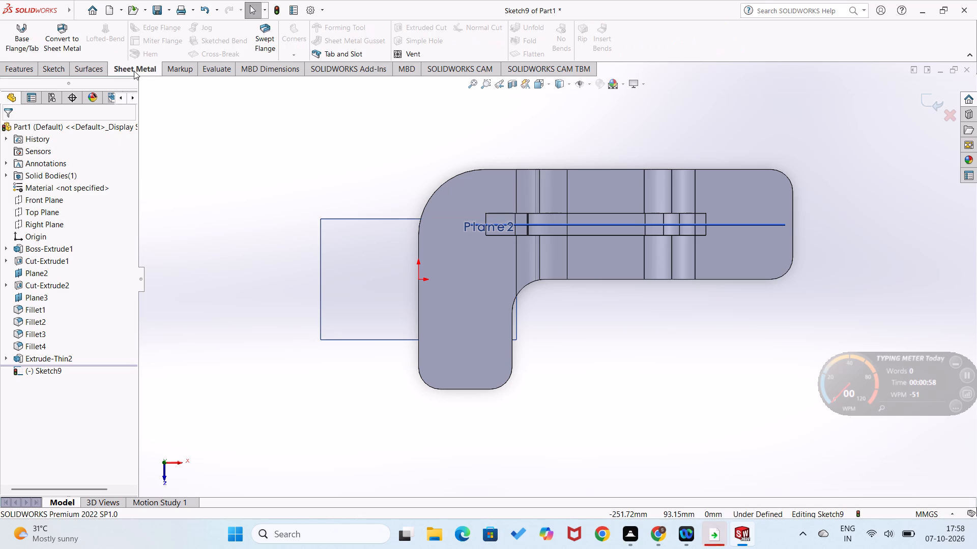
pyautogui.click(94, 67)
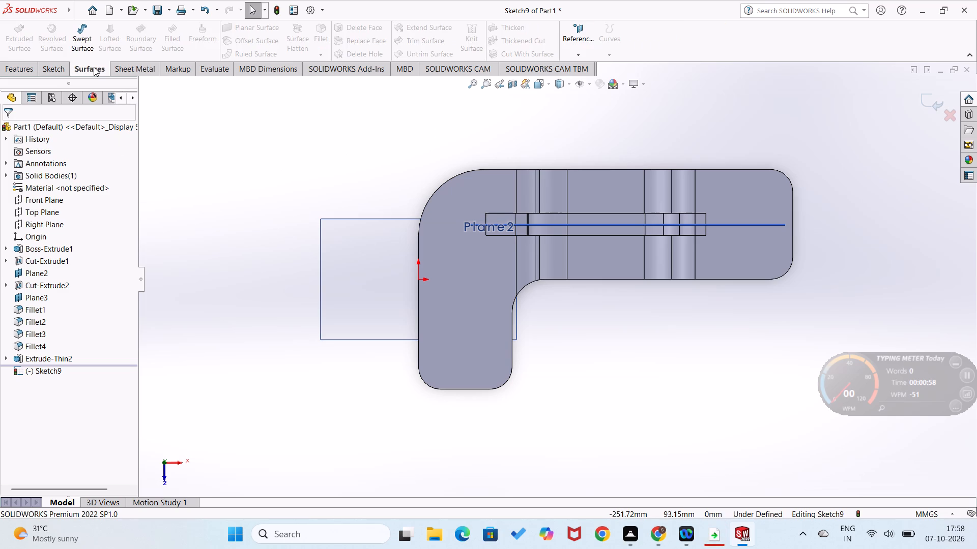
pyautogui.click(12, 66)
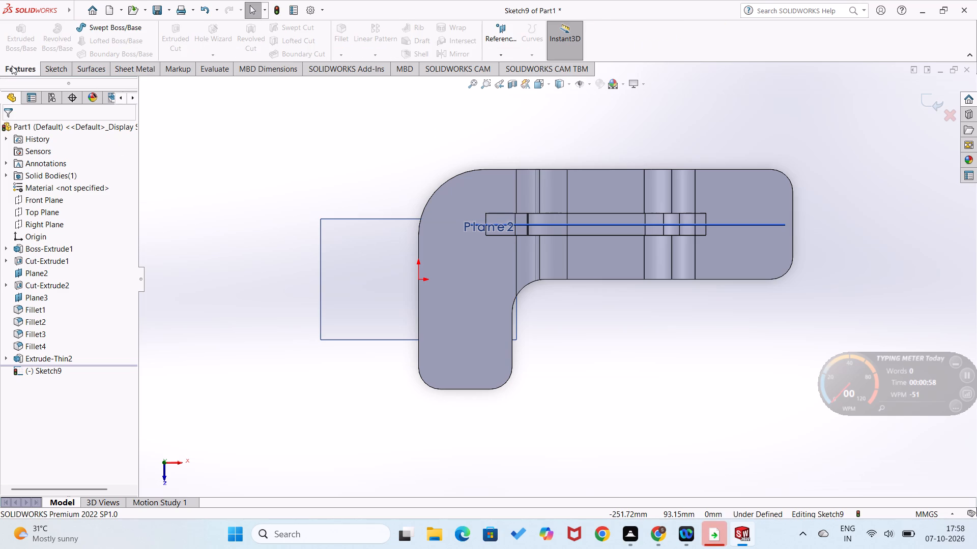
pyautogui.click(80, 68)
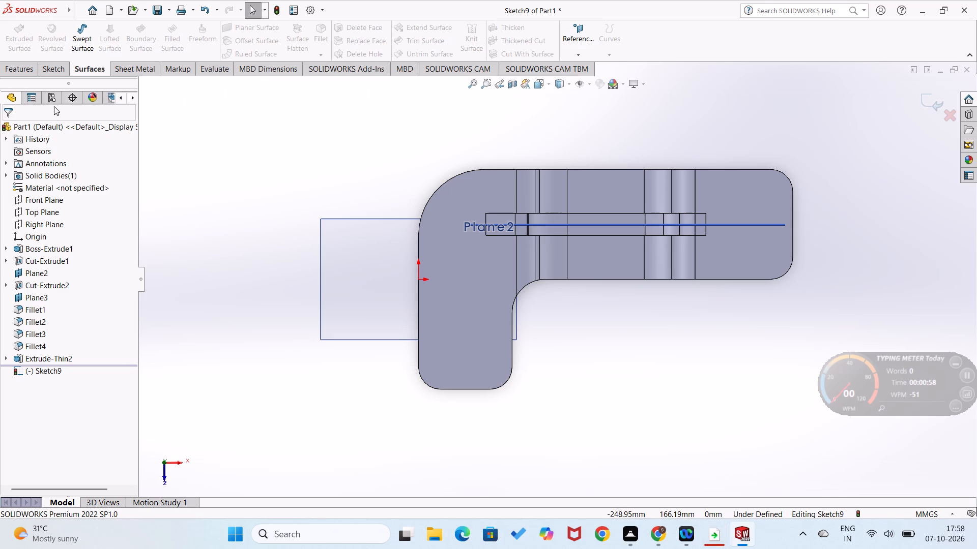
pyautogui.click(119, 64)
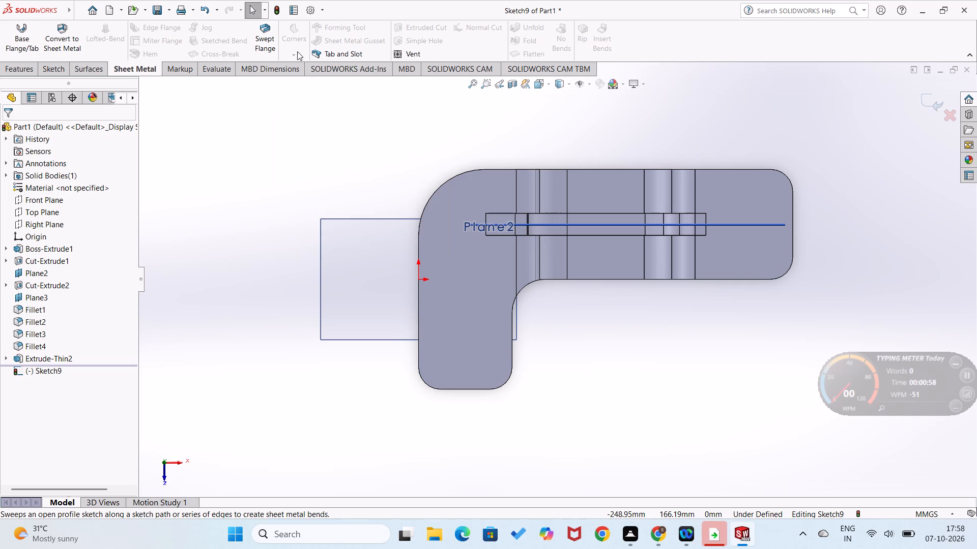
# Exit the empty sketch on the short leg's flat face without drawing anything.
pyautogui.click(448, 42)
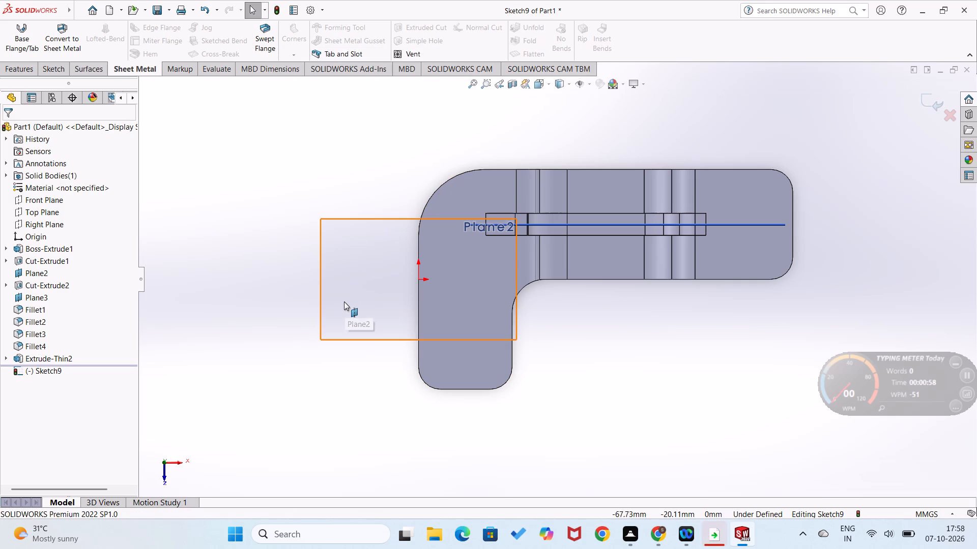
pyautogui.click(24, 68)
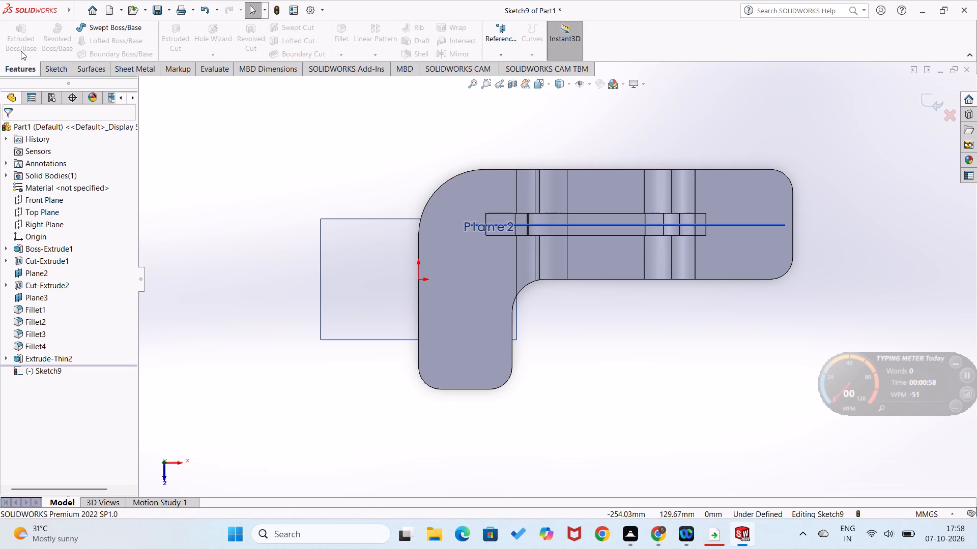
pyautogui.click(53, 69)
pyautogui.click(18, 34)
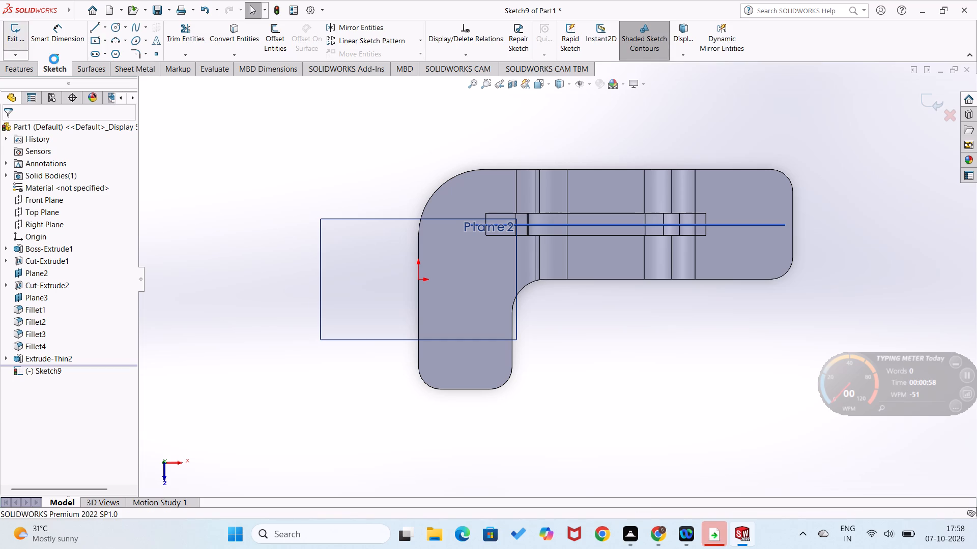
# Place two simple blind holes, 10 mm in diameter and 20 mm deep, side by side near the short leg's free end.
pyautogui.click(121, 70)
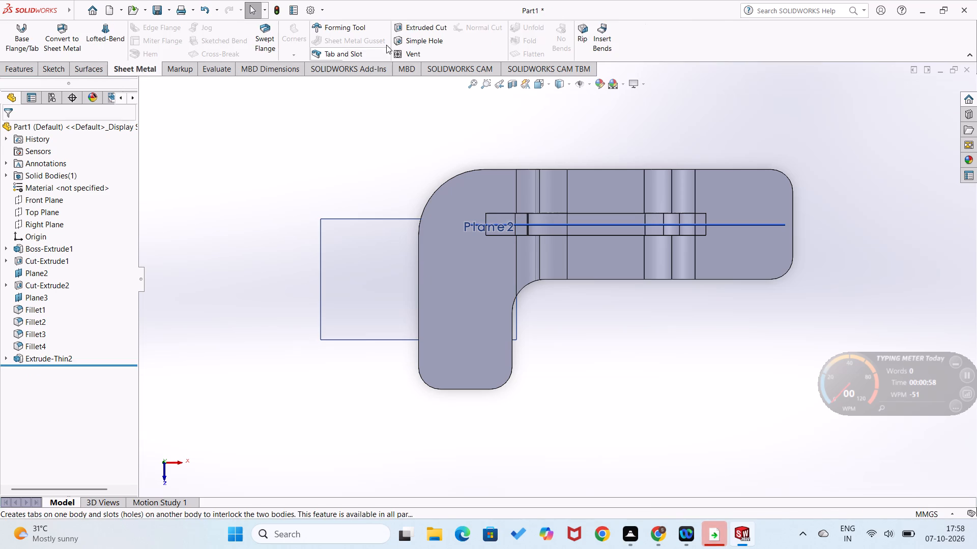
pyautogui.click(413, 43)
pyautogui.click(445, 351)
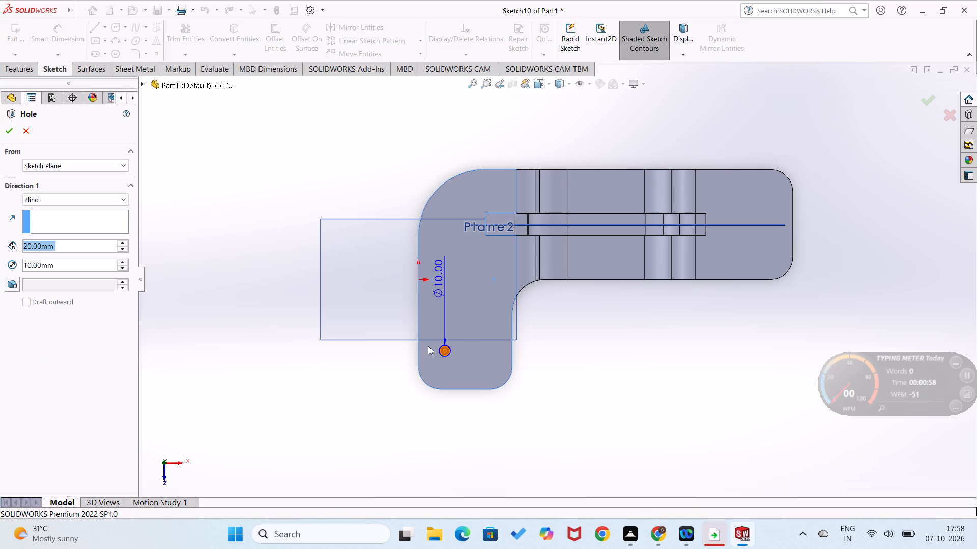
pyautogui.click(477, 352)
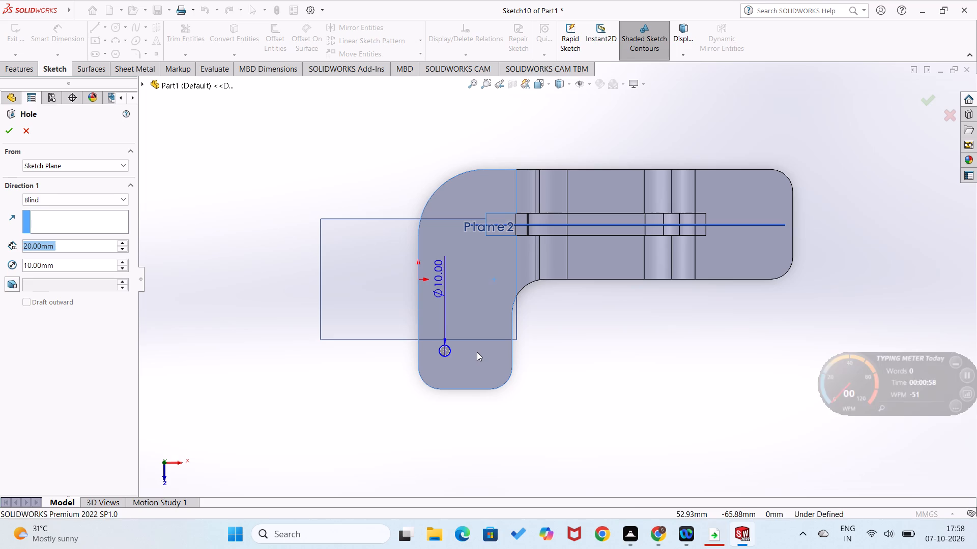
pyautogui.click(13, 130)
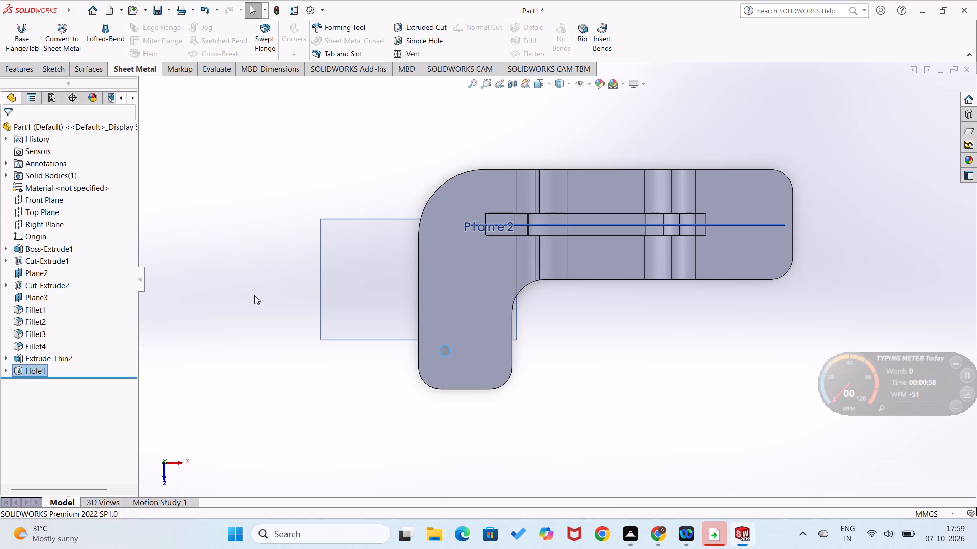
pyautogui.click(428, 40)
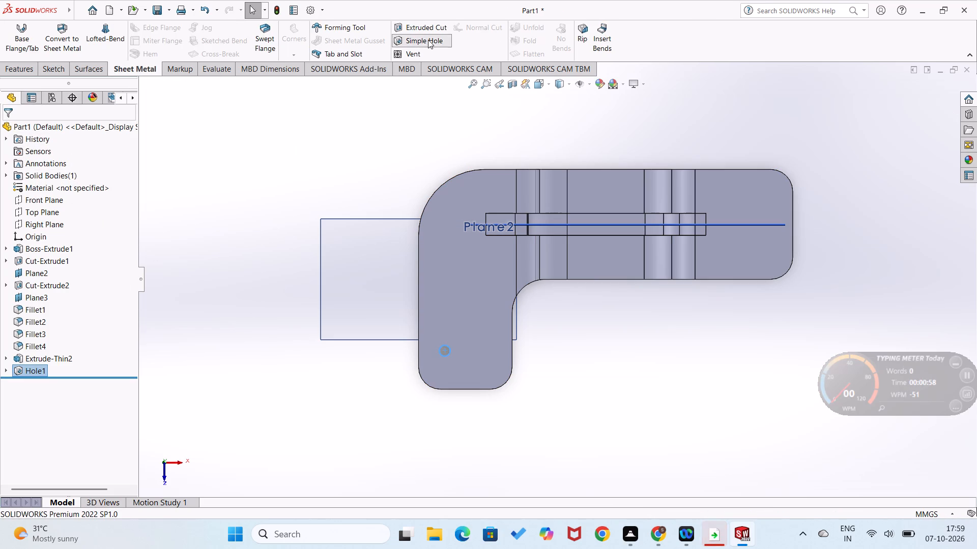
pyautogui.click(482, 349)
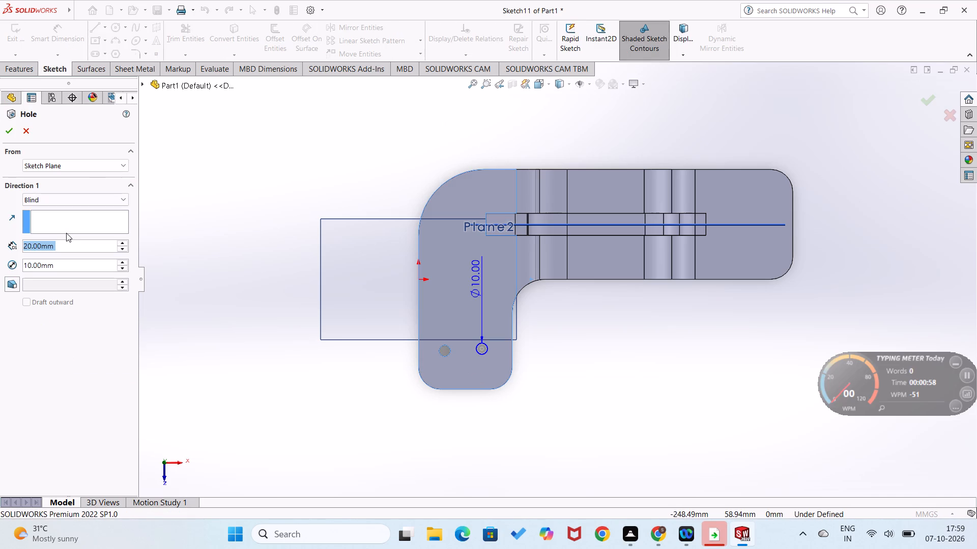
pyautogui.click(6, 130)
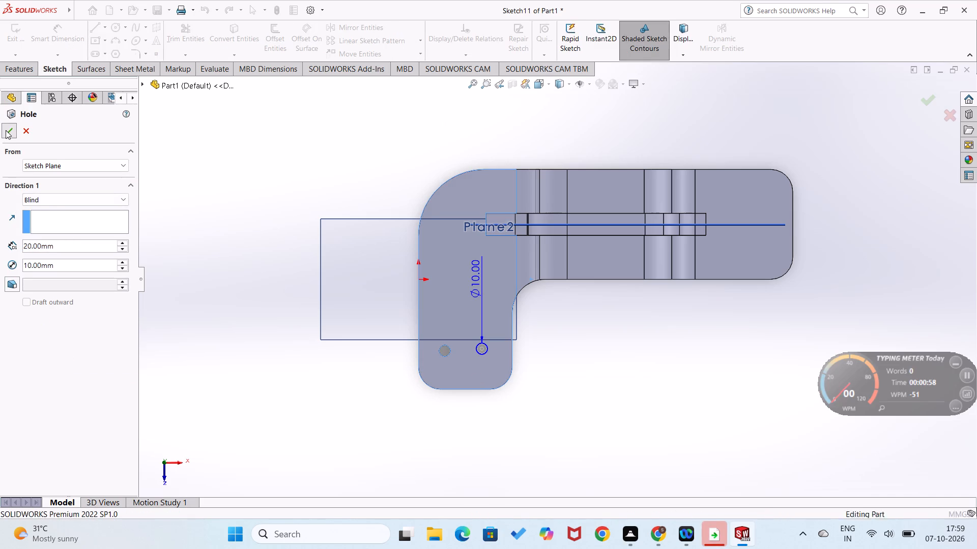
# Add a simple blind hole, 10 mm in diameter and 20 mm deep, on the flat end face of the long leg.
pyautogui.click(421, 43)
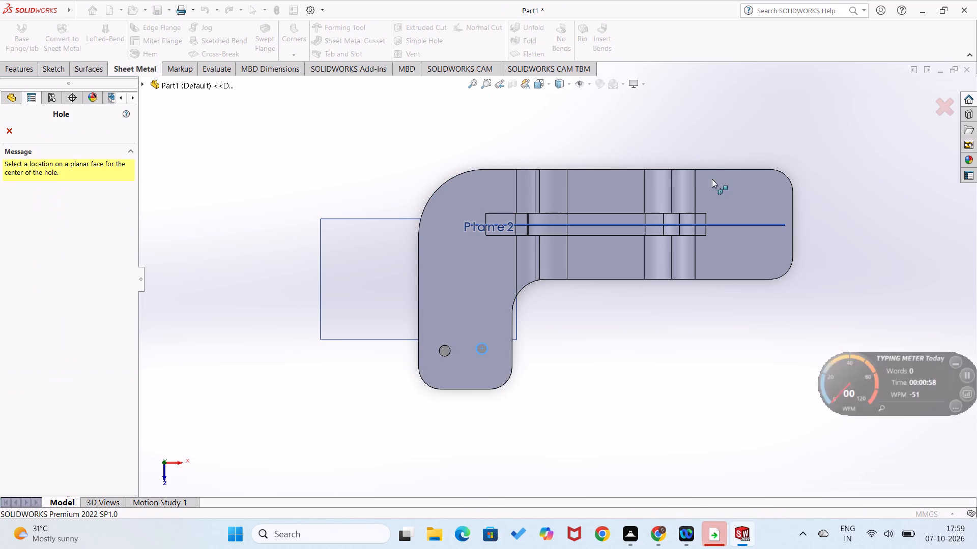
pyautogui.click(749, 224)
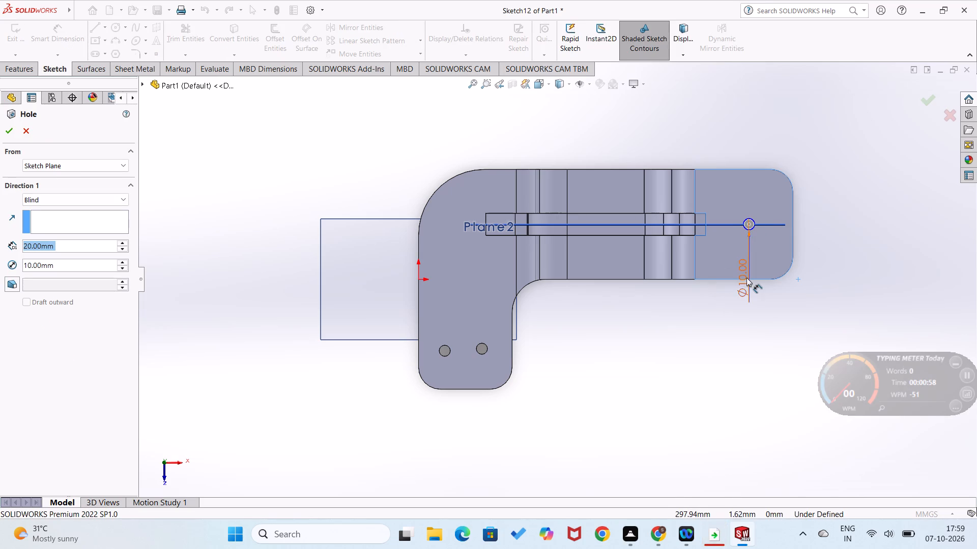
pyautogui.click(10, 132)
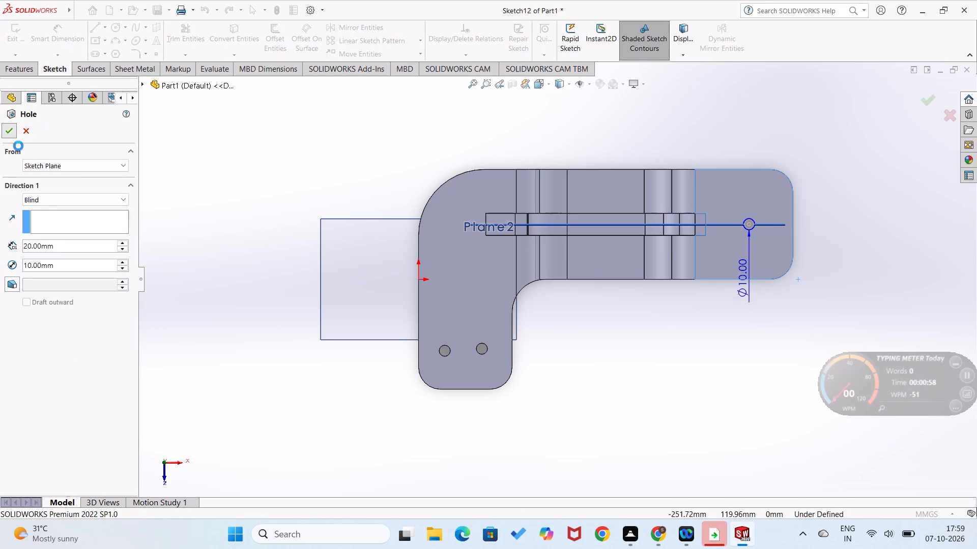
# Edit the first hole's sketch and make its circle concentric with the outer-side rounded corner of the short leg's end.
pyautogui.rightClick(31, 370)
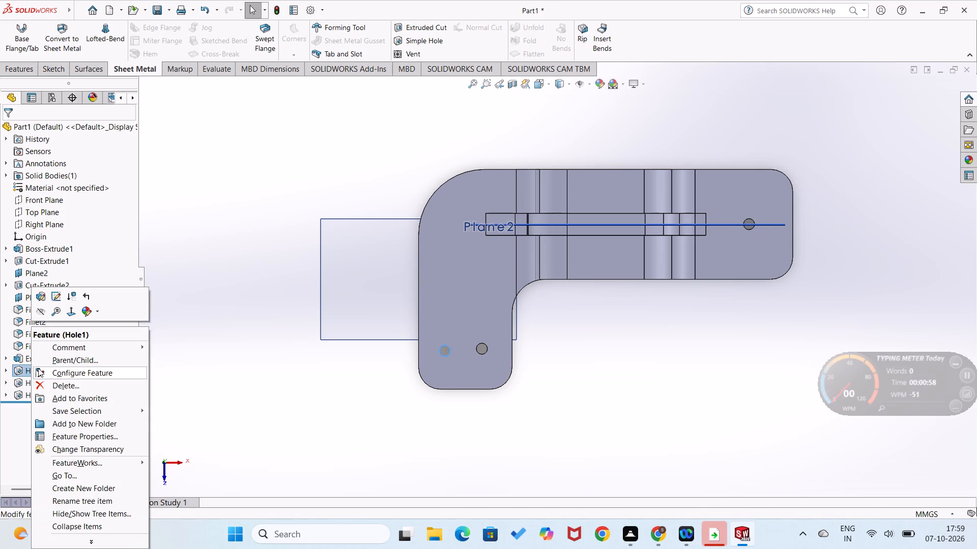
pyautogui.click(61, 301)
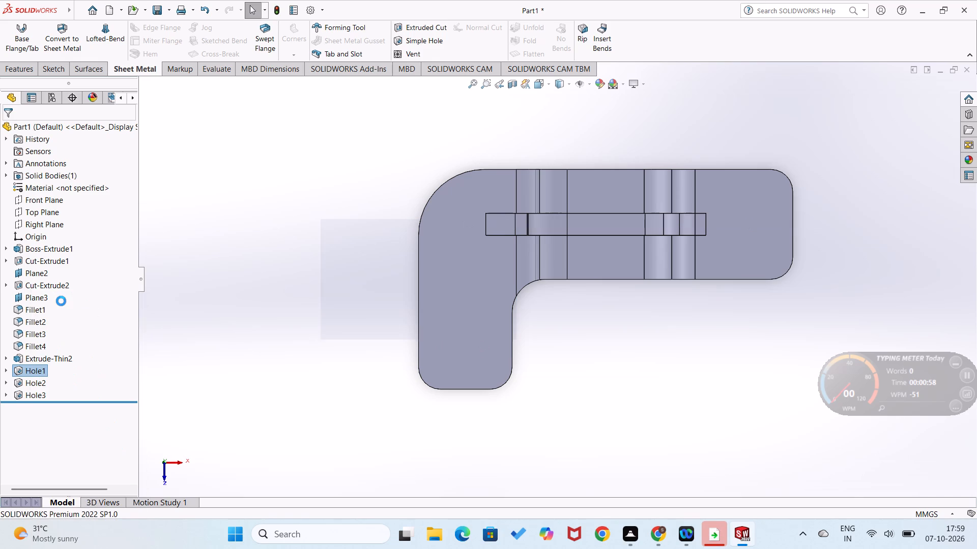
pyautogui.scroll(-4, 358, 370)
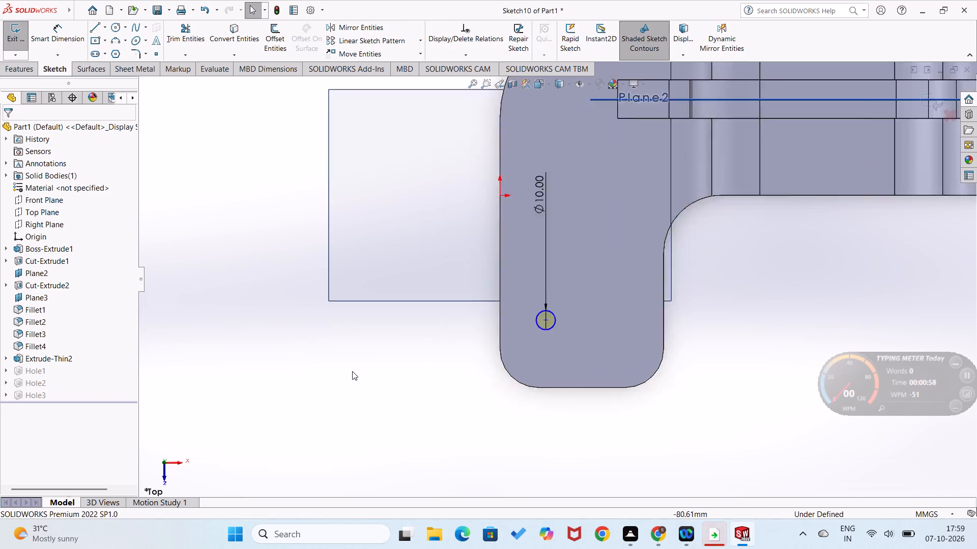
pyautogui.click(553, 372)
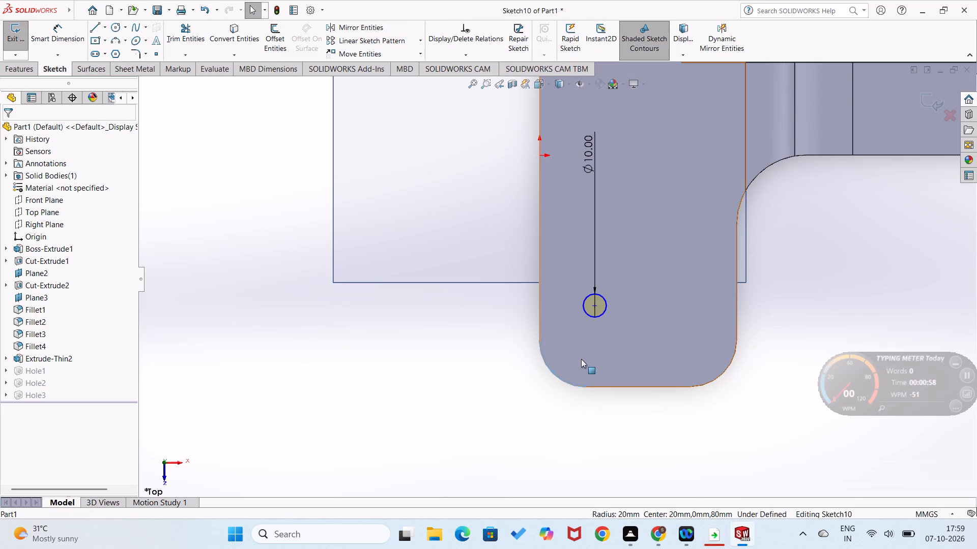
pyautogui.keyDown('ctrl'); pyautogui.click(598, 318); pyautogui.keyUp('ctrl')
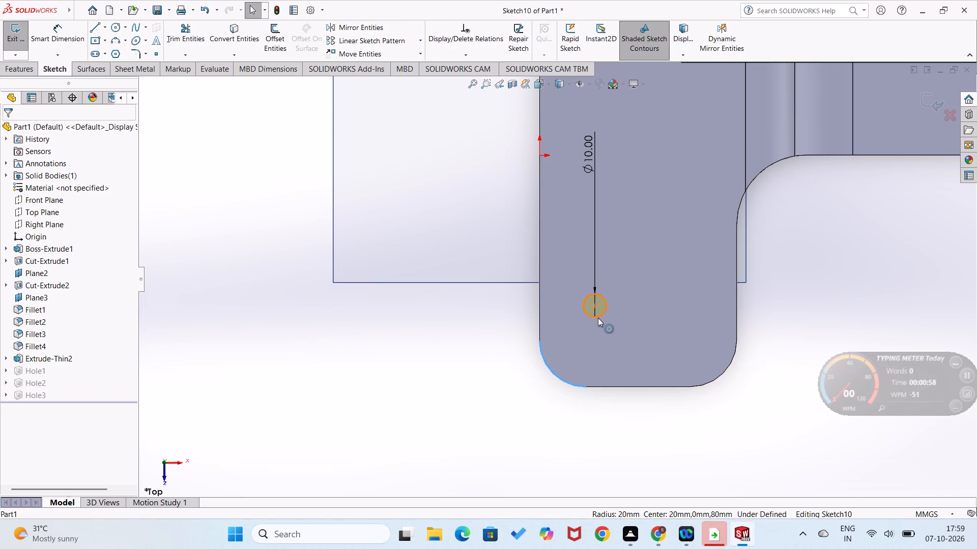
pyautogui.click(17, 270)
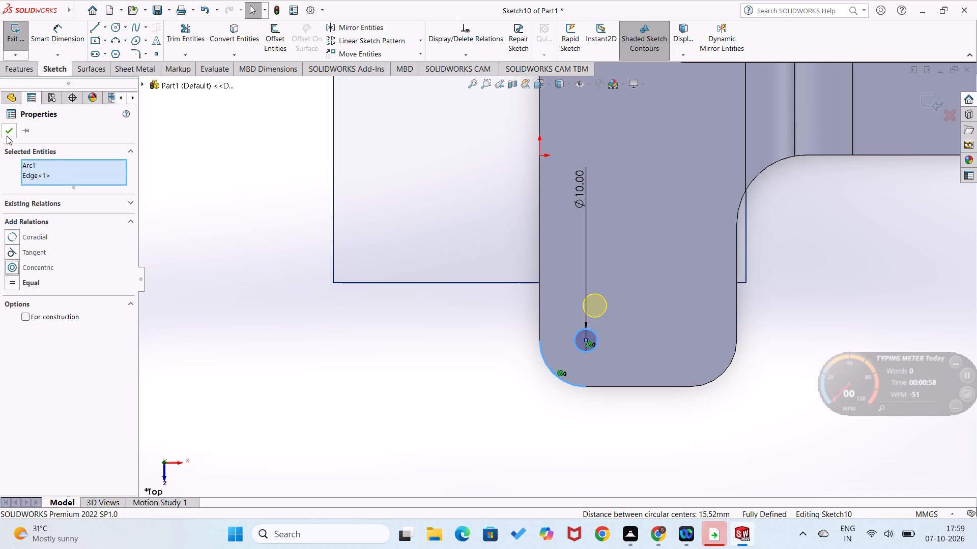
# Set the first hole's diameter to 25 mm and exit its sketch.
pyautogui.doubleClick(574, 201)
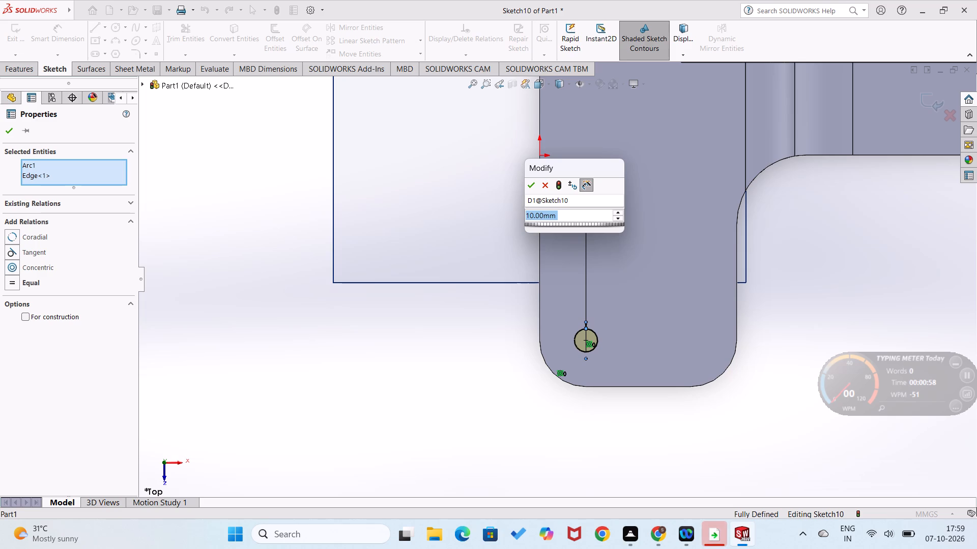
pyautogui.write('25')
pyautogui.press('Return')
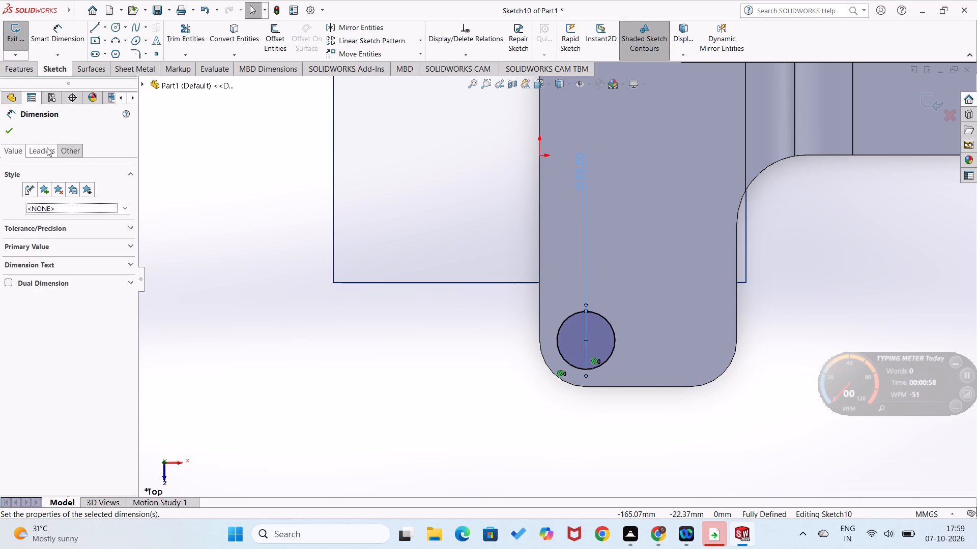
pyautogui.click(3, 131)
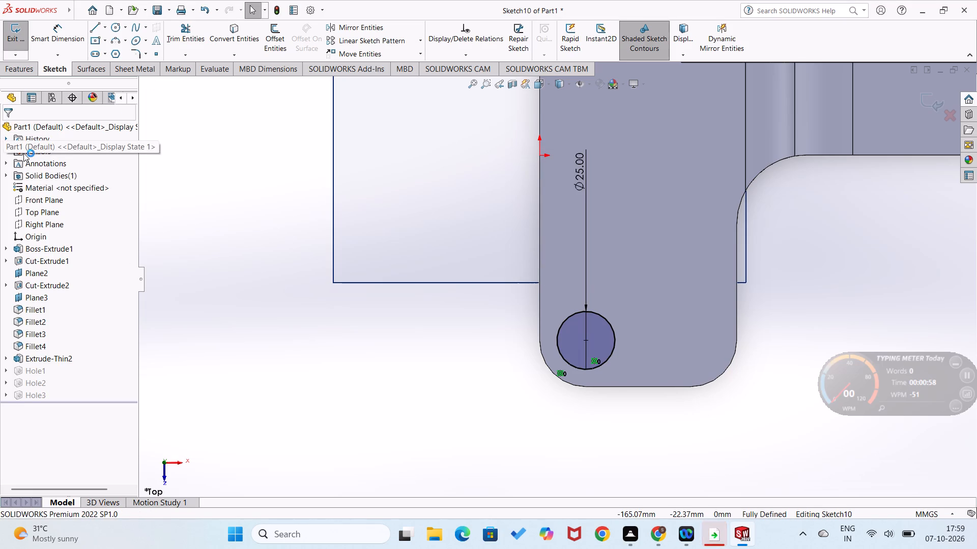
pyautogui.click(399, 427)
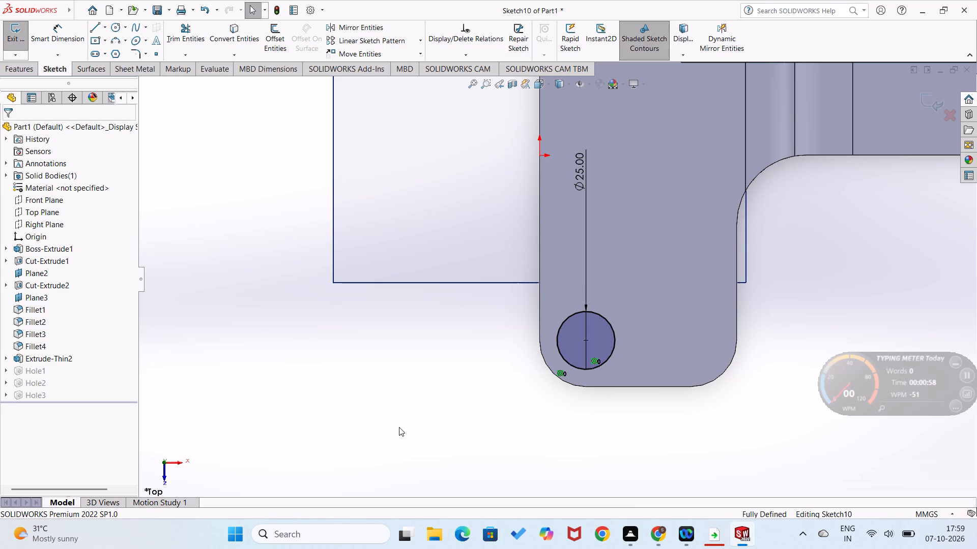
pyautogui.rightClick(42, 380)
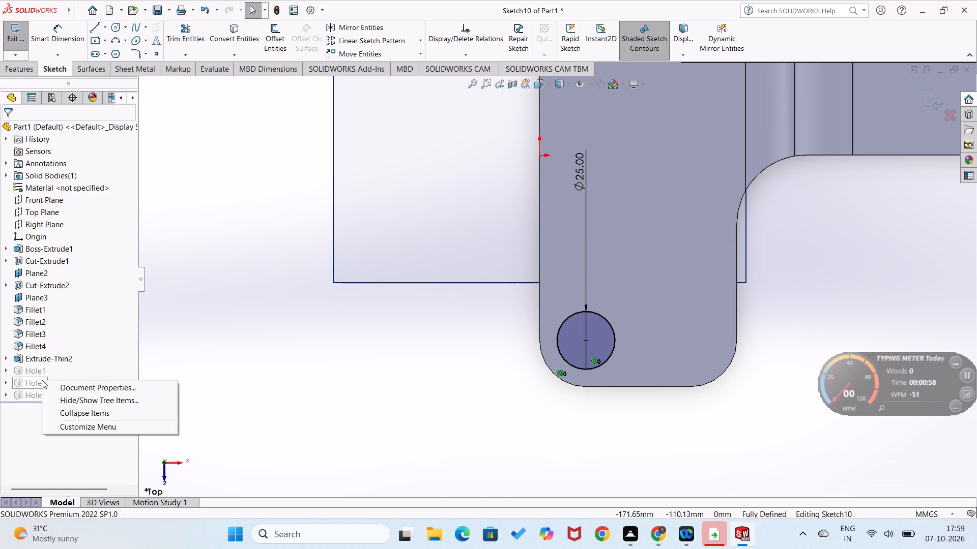
pyautogui.click(238, 414)
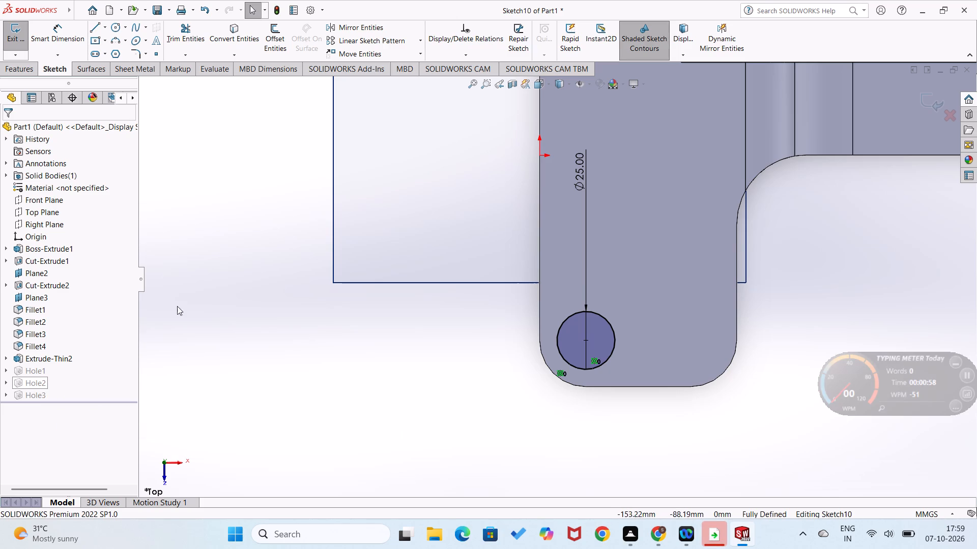
pyautogui.click(17, 32)
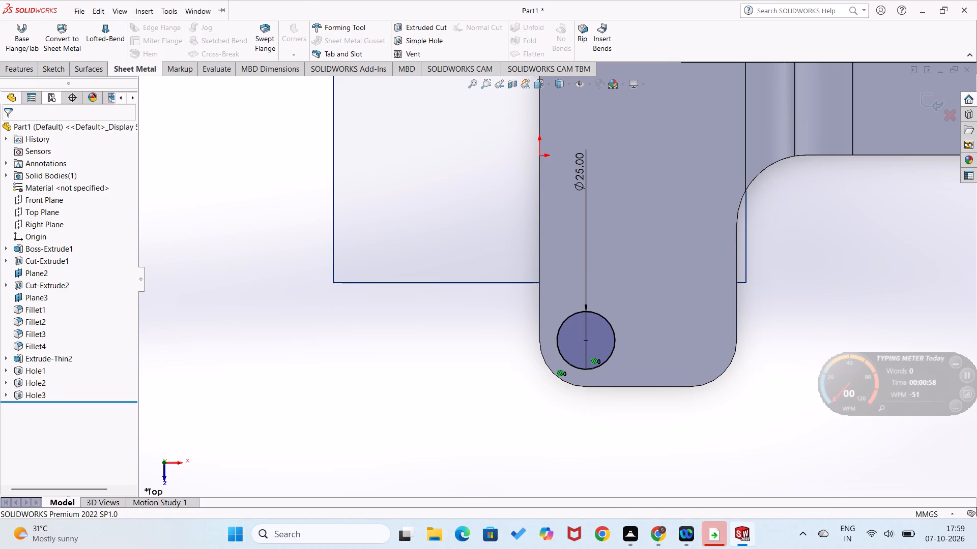
# Edit the second hole's sketch and make its circle concentric with the inner-side rounded corner of the short leg's end.
pyautogui.rightClick(38, 384)
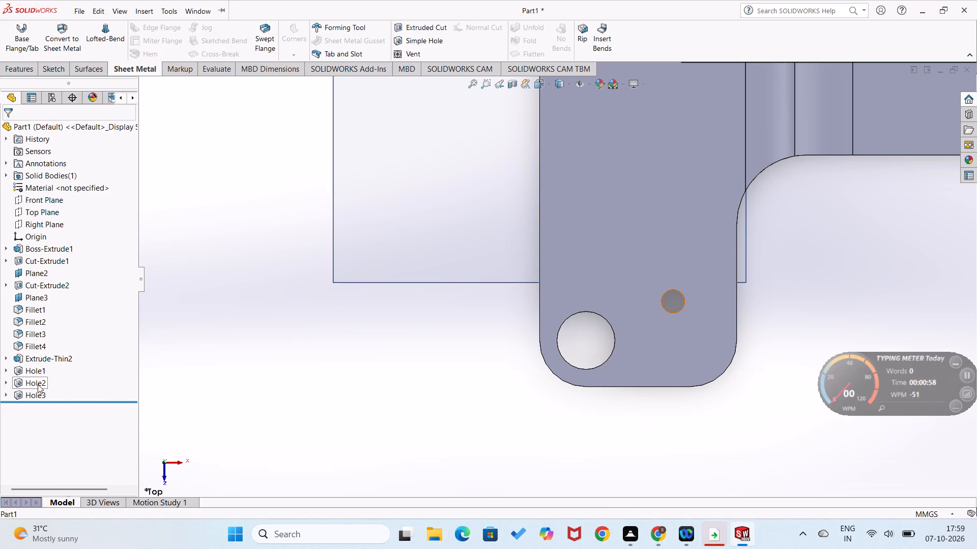
pyautogui.click(62, 294)
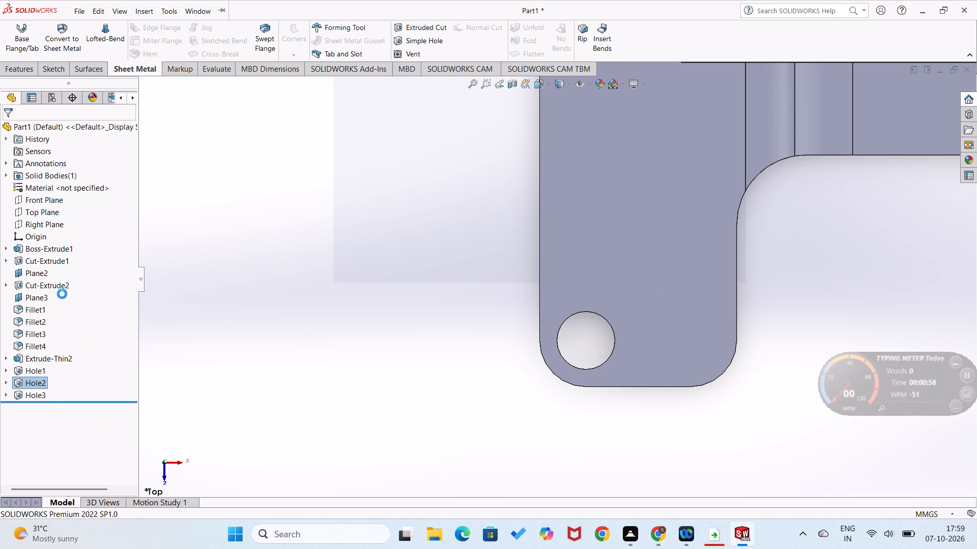
pyautogui.scroll(-6, 411, 402)
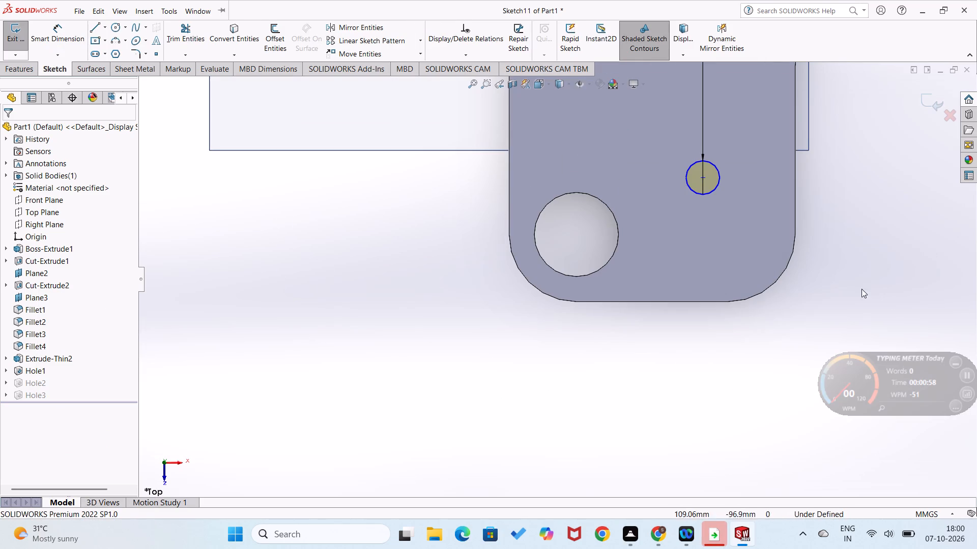
pyautogui.click(761, 294)
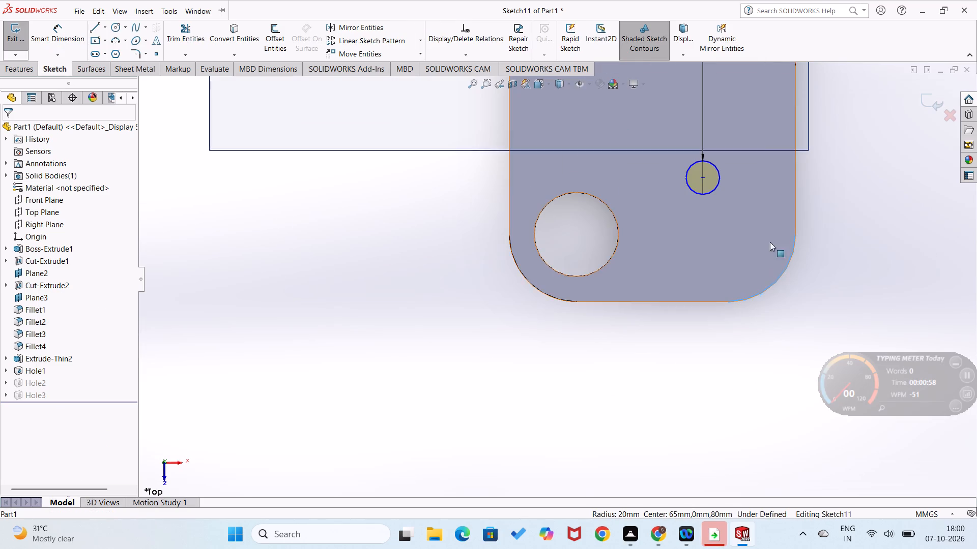
pyautogui.keyDown('ctrl'); pyautogui.click(717, 185); pyautogui.keyUp('ctrl')
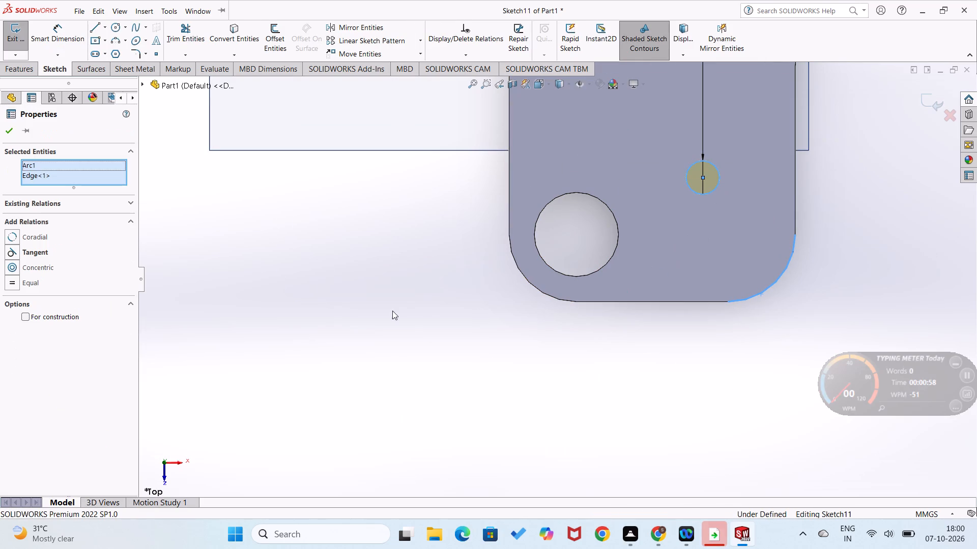
pyautogui.click(6, 264)
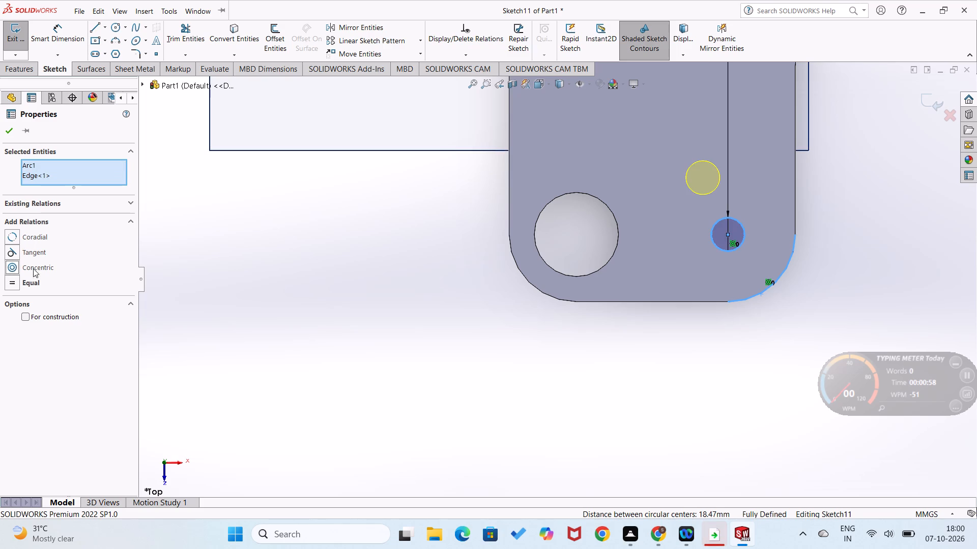
# Set the second hole's diameter to 25 mm and exit its sketch.
pyautogui.scroll(3, 646, 247)
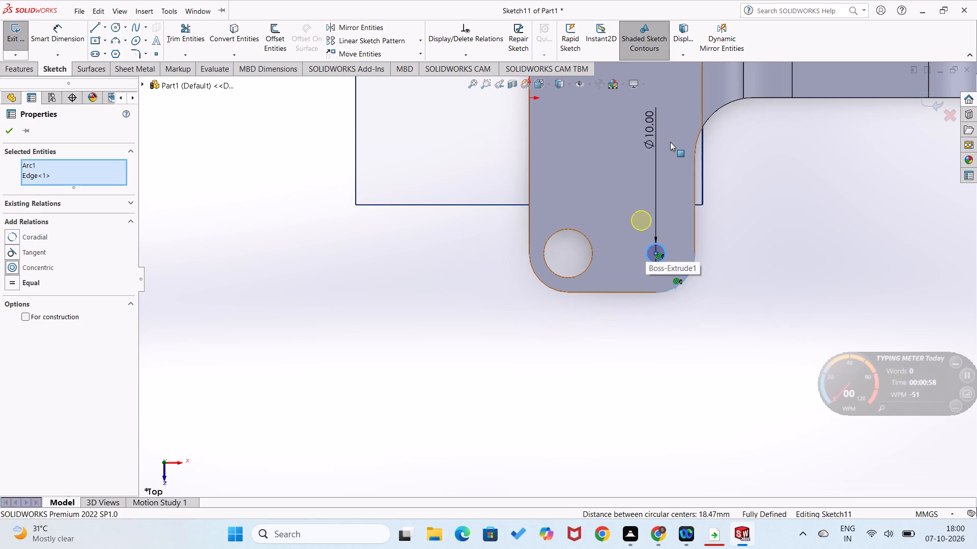
pyautogui.moveTo(643, 130); pyautogui.dragTo(714, 250)
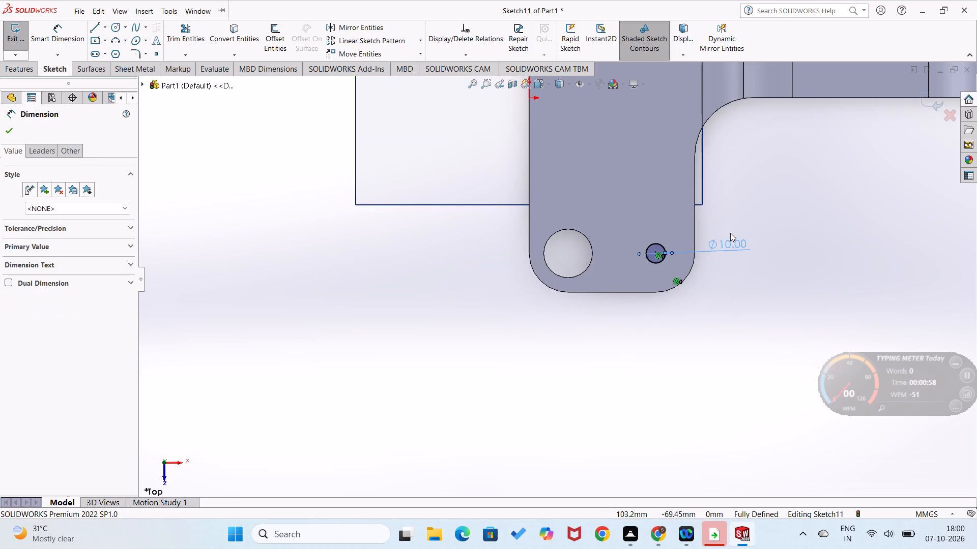
pyautogui.doubleClick(727, 245)
pyautogui.write('25')
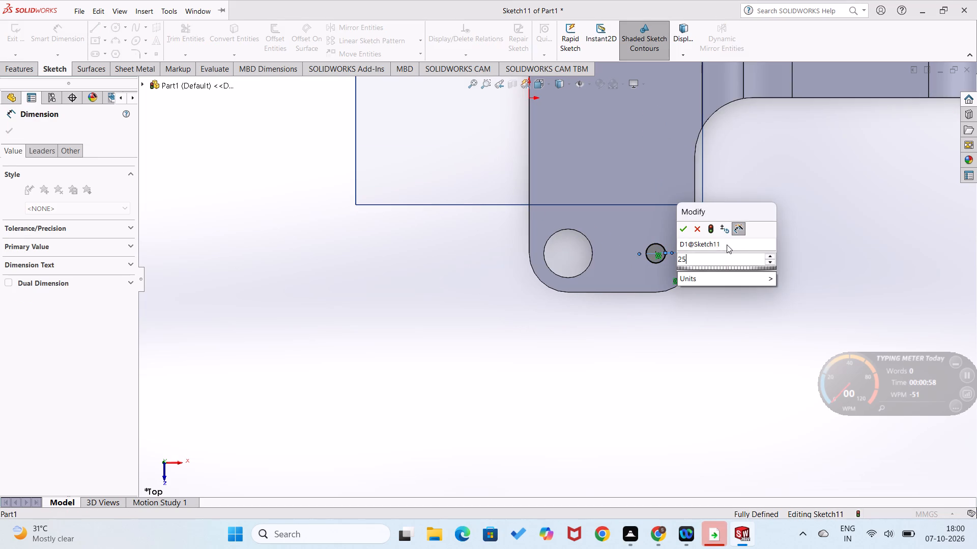
pyautogui.press('Return')
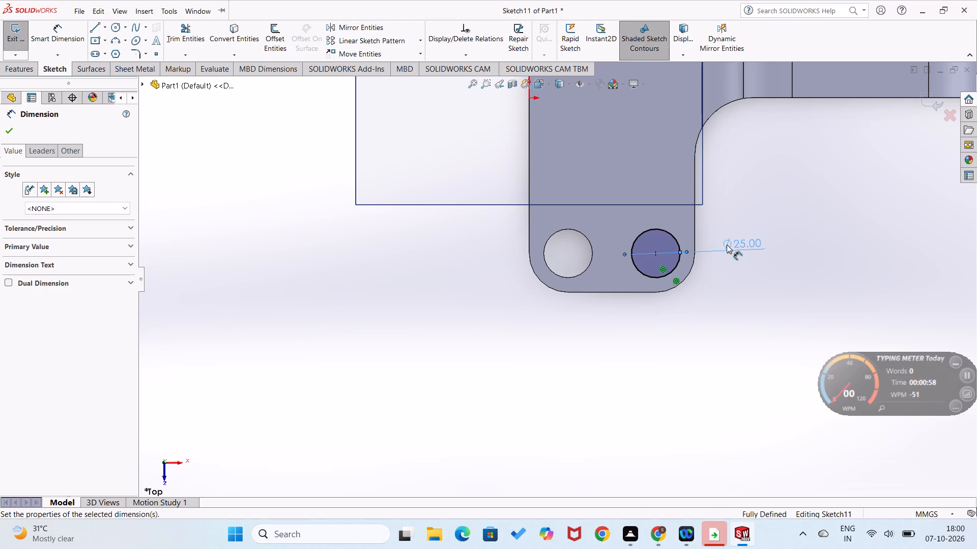
pyautogui.click(2, 127)
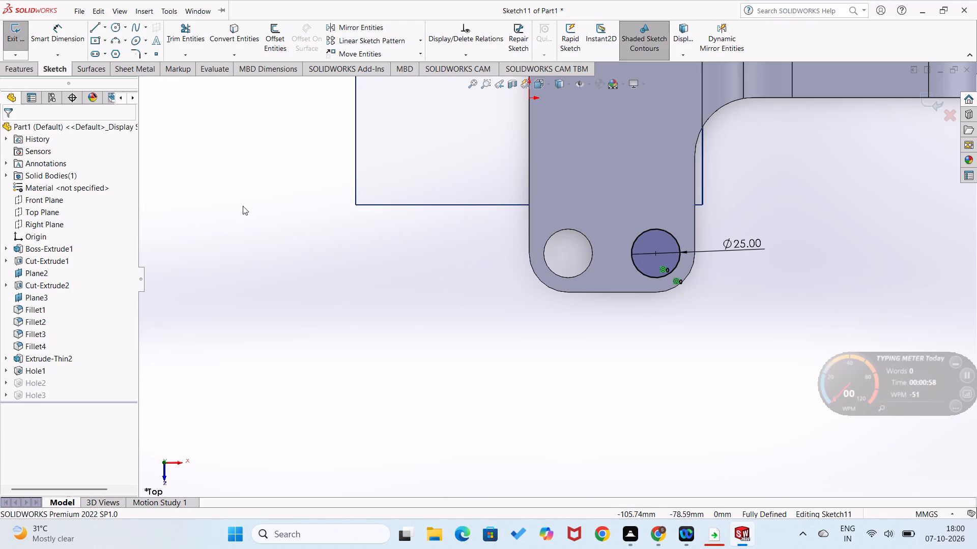
pyautogui.click(0, 31)
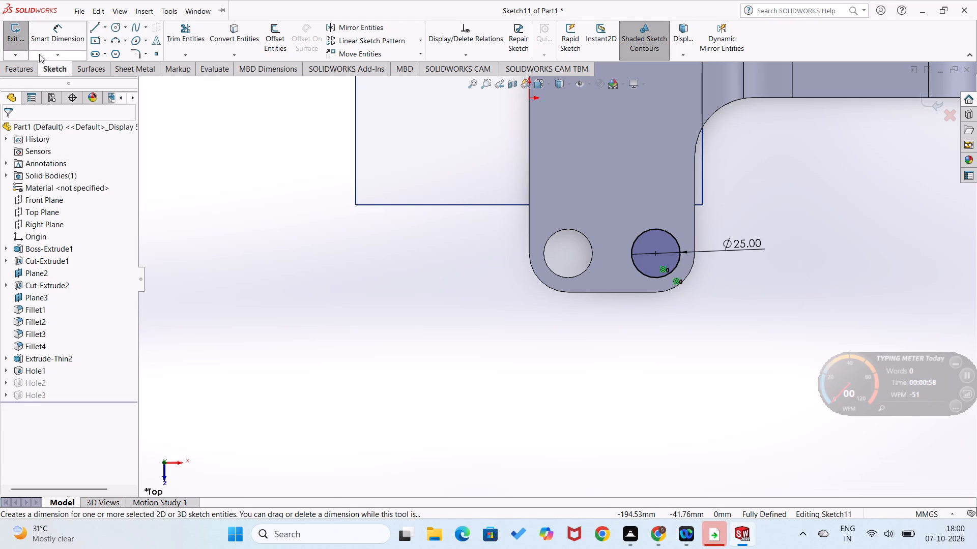
pyautogui.click(5, 41)
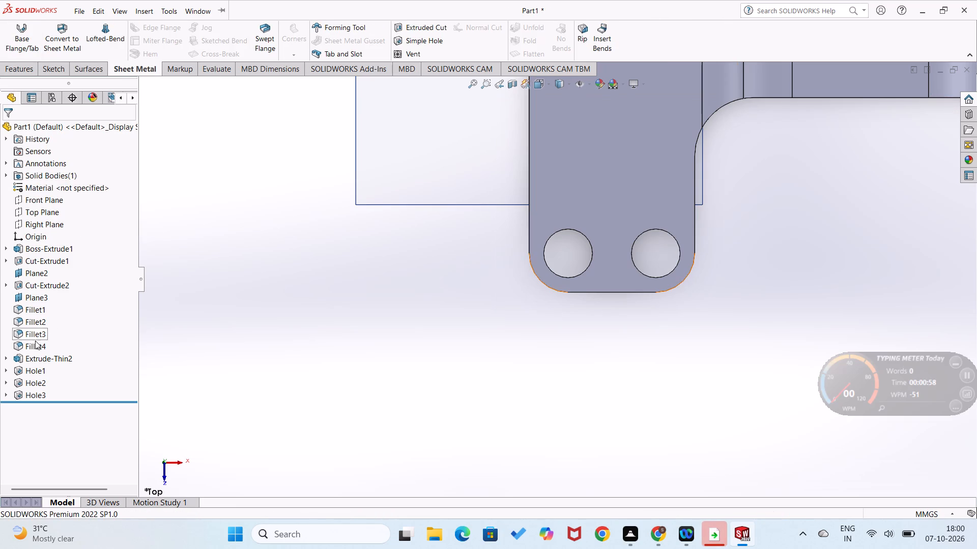
# Edit the third hole's sketch and align its circle's centre horizontally with the midpoint of the long leg's end edge.
pyautogui.rightClick(34, 392)
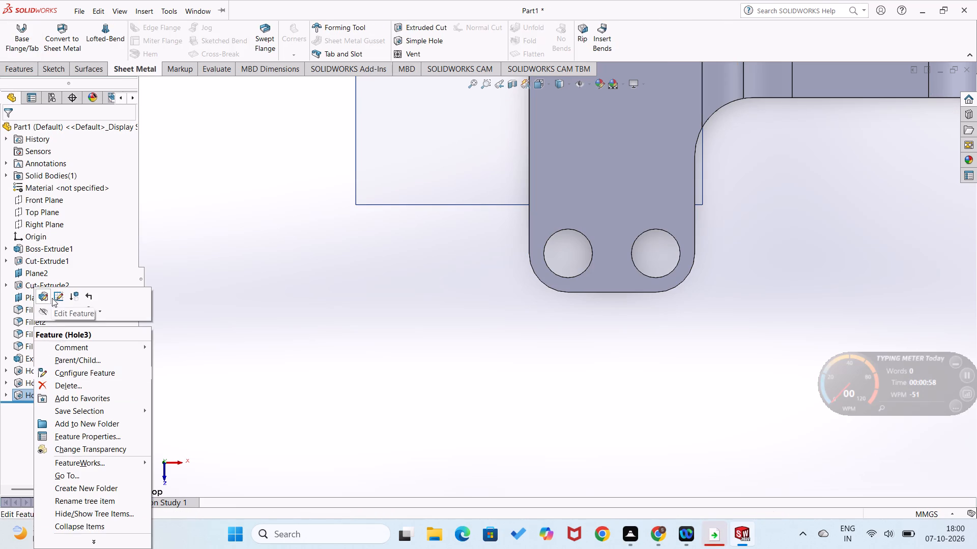
pyautogui.click(54, 297)
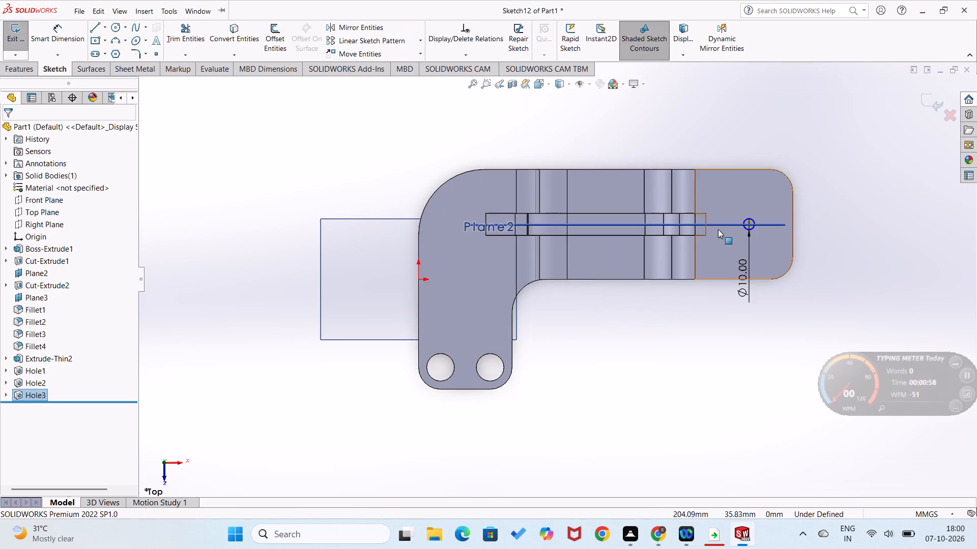
pyautogui.scroll(-4, 719, 229)
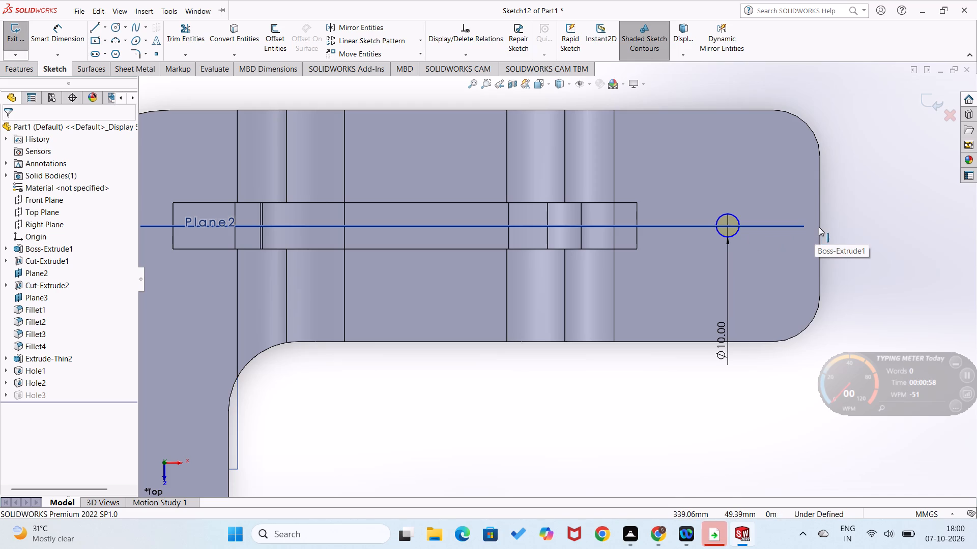
pyautogui.scroll(-4, 819, 227)
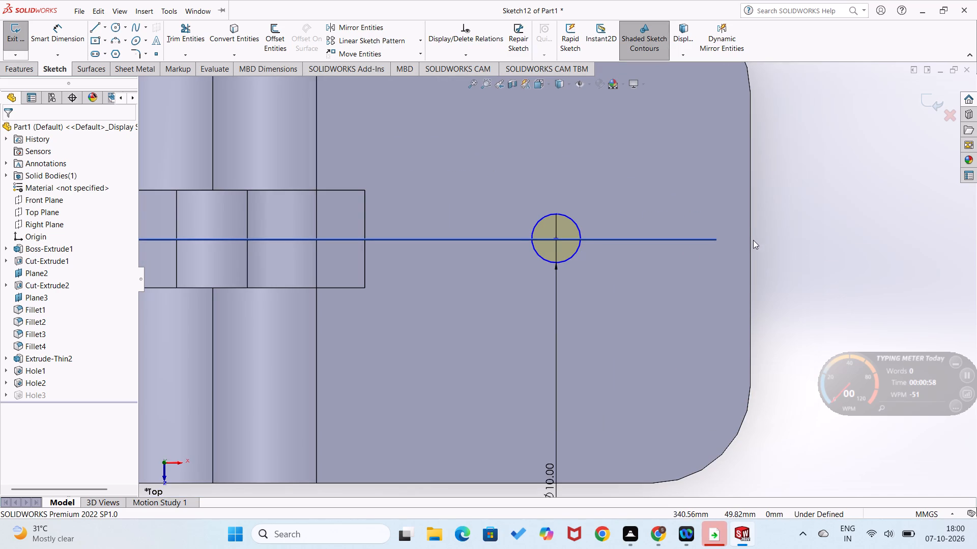
pyautogui.click(751, 240)
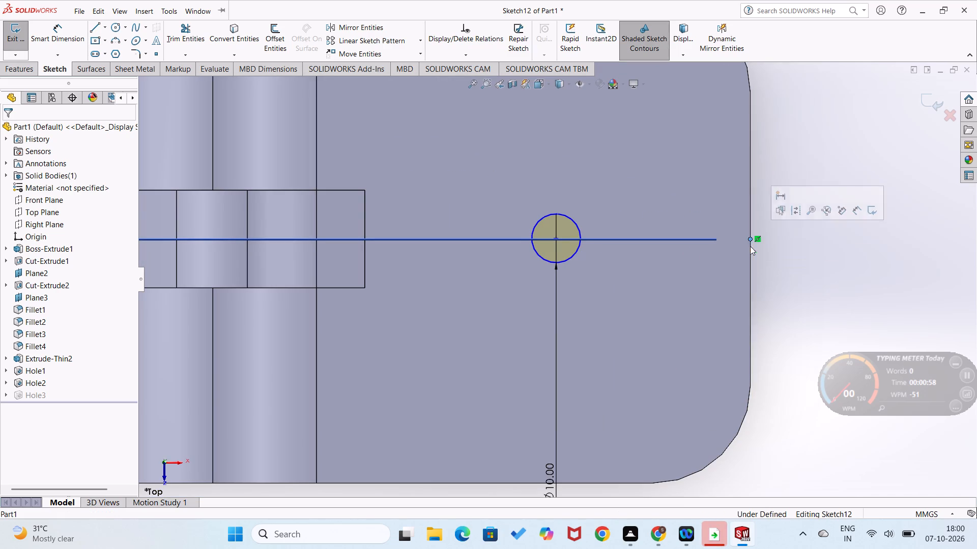
pyautogui.keyDown('ctrl'); pyautogui.click(555, 239); pyautogui.keyUp('ctrl')
pyautogui.click(11, 241)
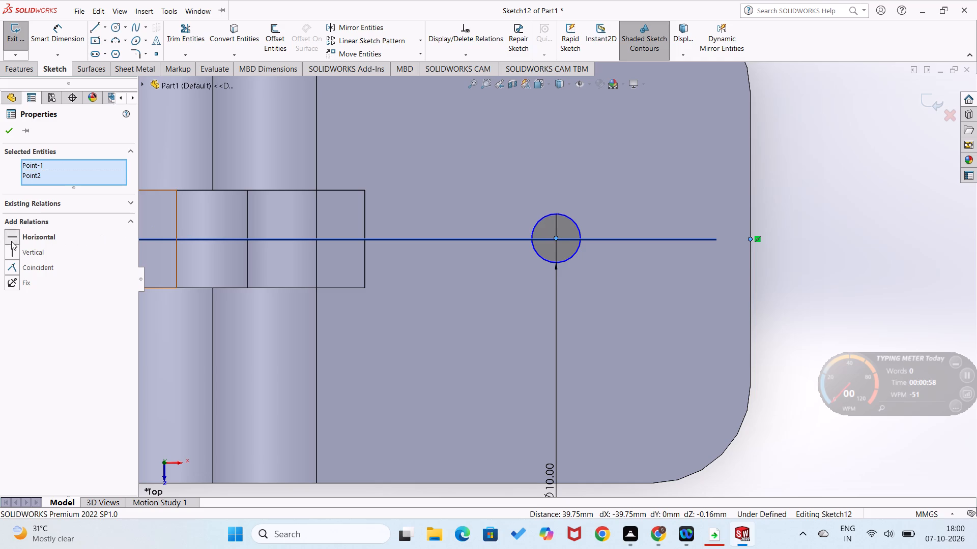
# Set the third hole's diameter to 25 mm and exit its sketch.
pyautogui.scroll(2, 448, 403)
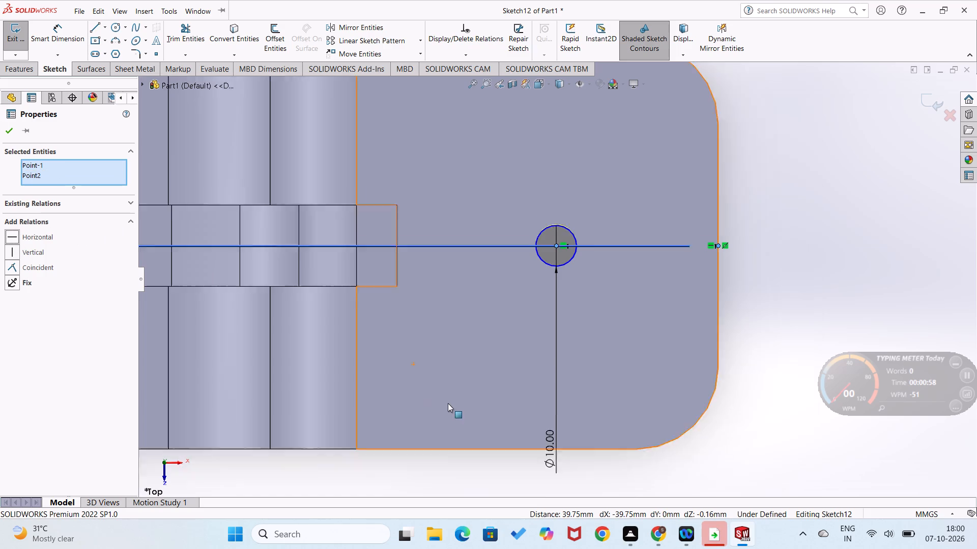
pyautogui.moveTo(547, 432); pyautogui.dragTo(603, 383)
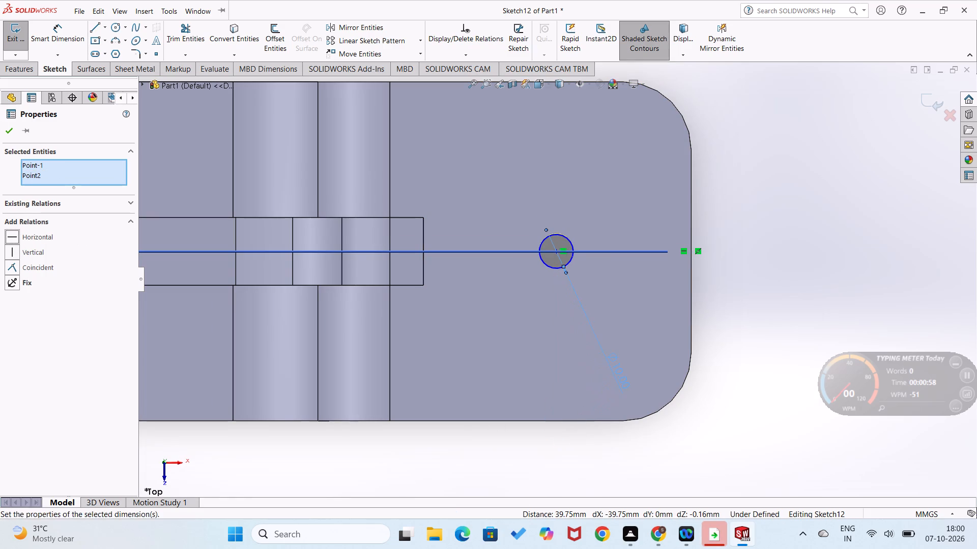
pyautogui.doubleClick(622, 368)
pyautogui.write('25')
pyautogui.press('Return')
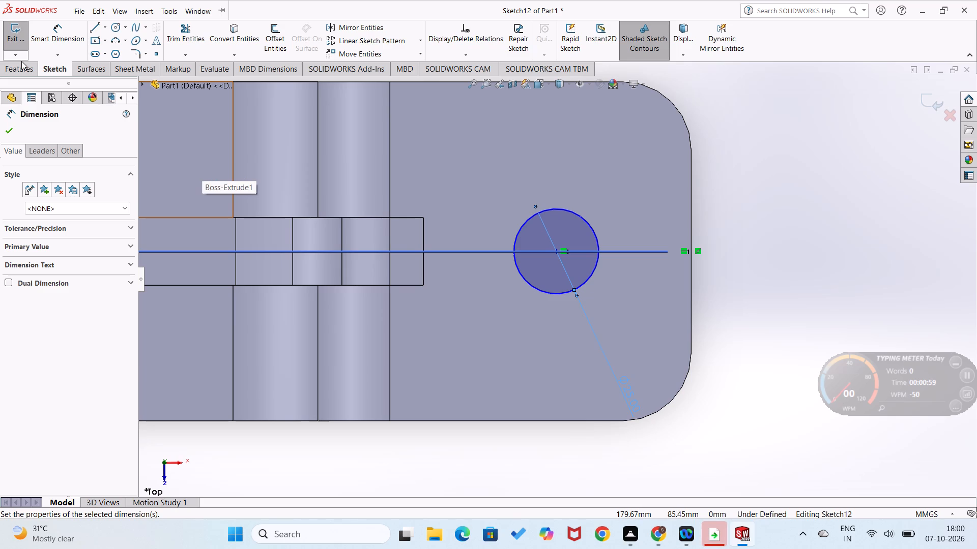
pyautogui.click(19, 42)
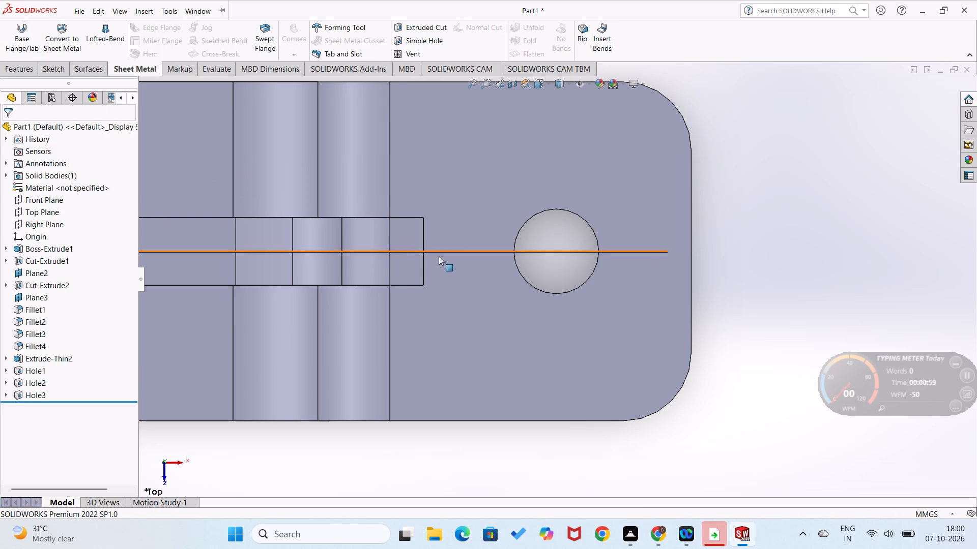
# Examine the whole part, its three holes and the raised profile from several angles.
pyautogui.scroll(6, 439, 258)
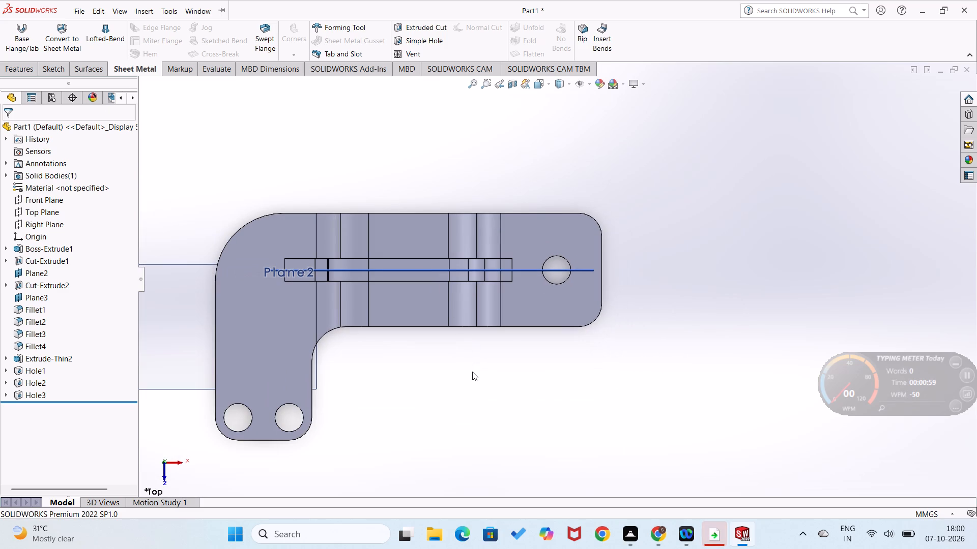
pyautogui.moveTo(473, 372); pyautogui.dragTo(476, 256, button='middle')
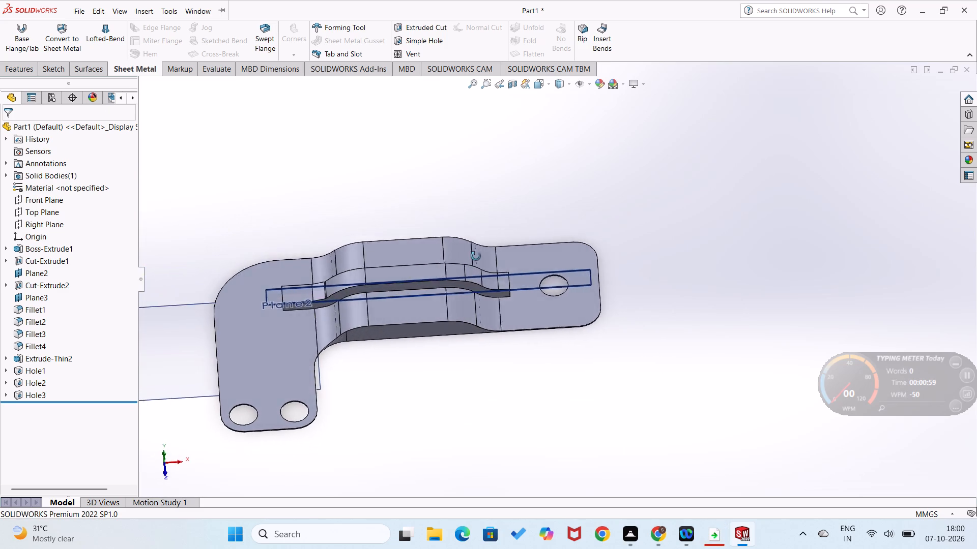
pyautogui.moveTo(476, 256); pyautogui.dragTo(433, 334, button='middle')
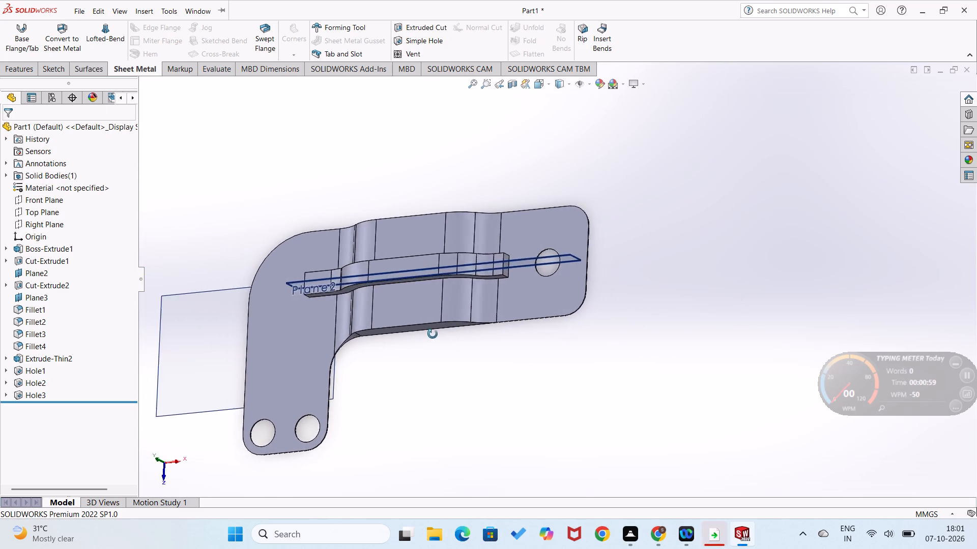
pyautogui.moveTo(433, 334); pyautogui.dragTo(481, 282, button='middle')
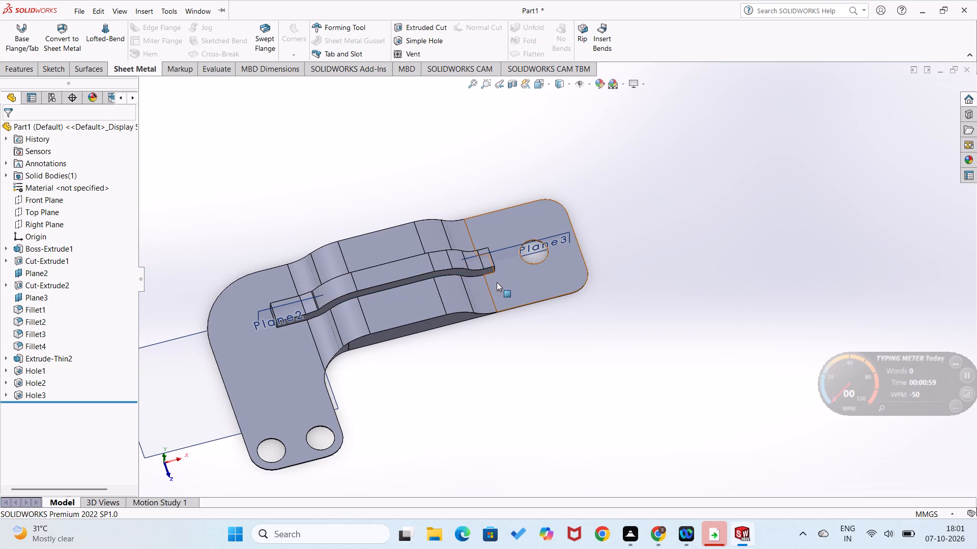
pyautogui.hotkey('ctrl', '1')
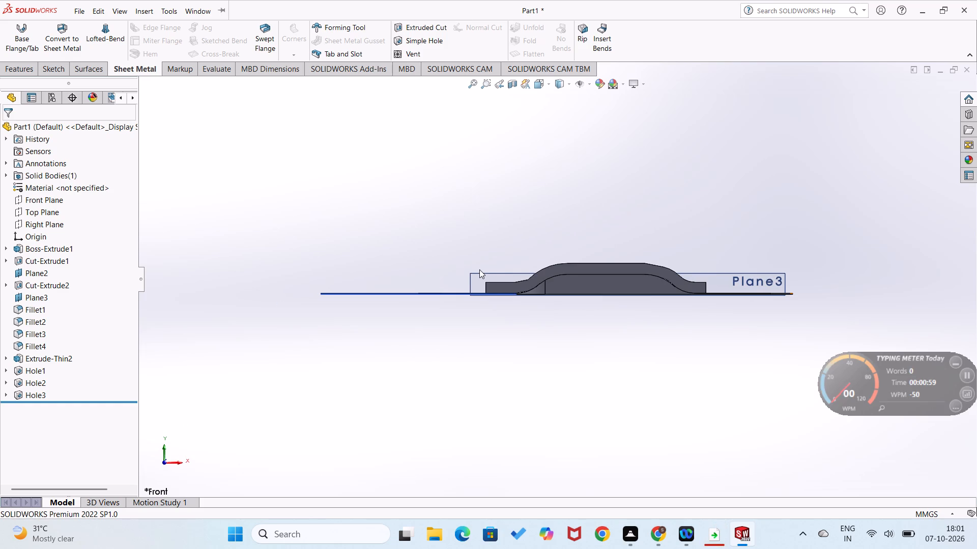
pyautogui.moveTo(479, 269); pyautogui.dragTo(458, 327, button='middle')
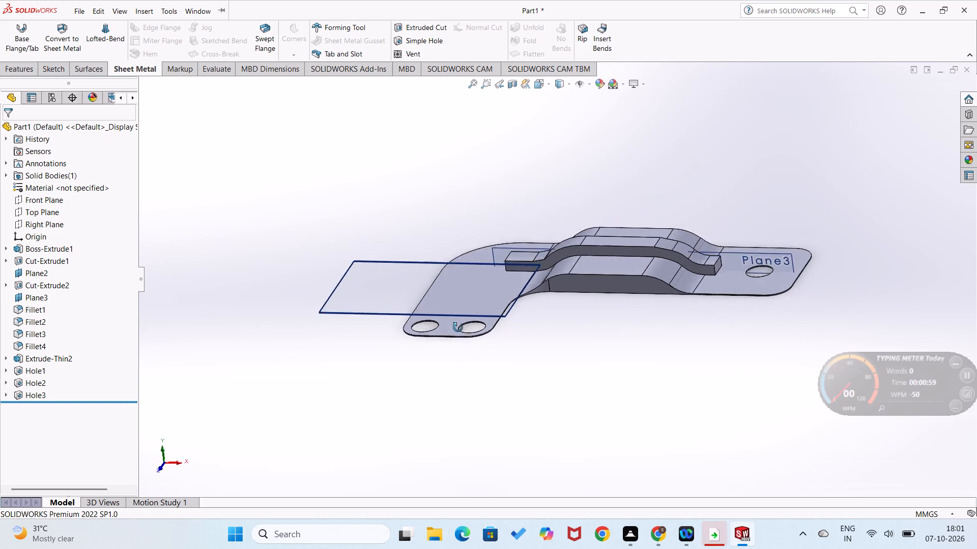
pyautogui.moveTo(458, 327); pyautogui.dragTo(477, 325, button='middle')
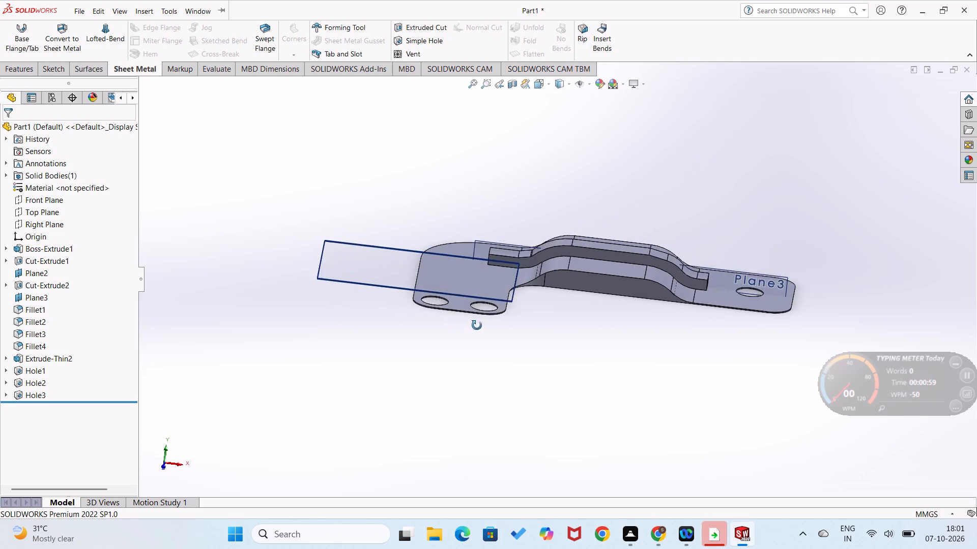
pyautogui.moveTo(477, 325); pyautogui.dragTo(481, 297, button='middle')
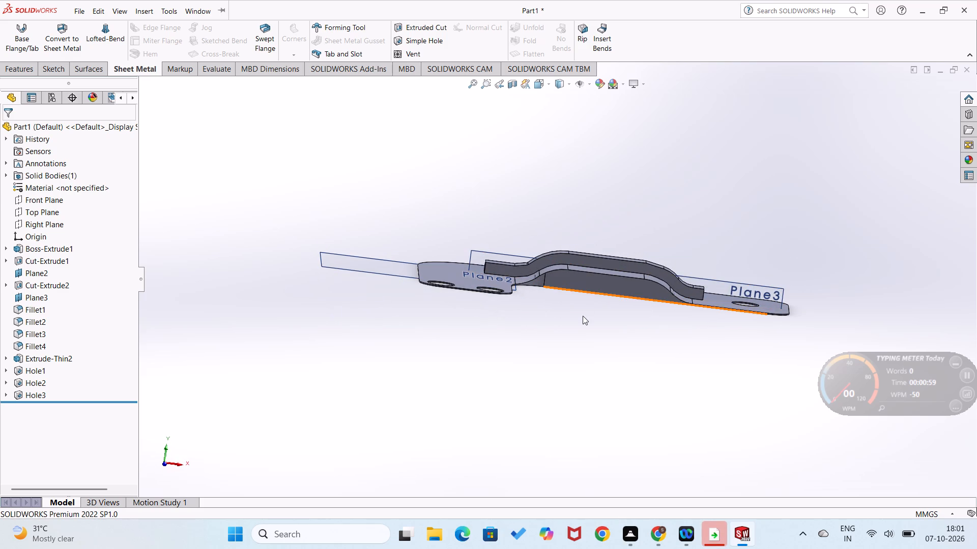
# Start a new sketch on the flat side face of the raised profile, on the long leg's inner side.
pyautogui.moveTo(583, 316); pyautogui.dragTo(598, 241, button='middle')
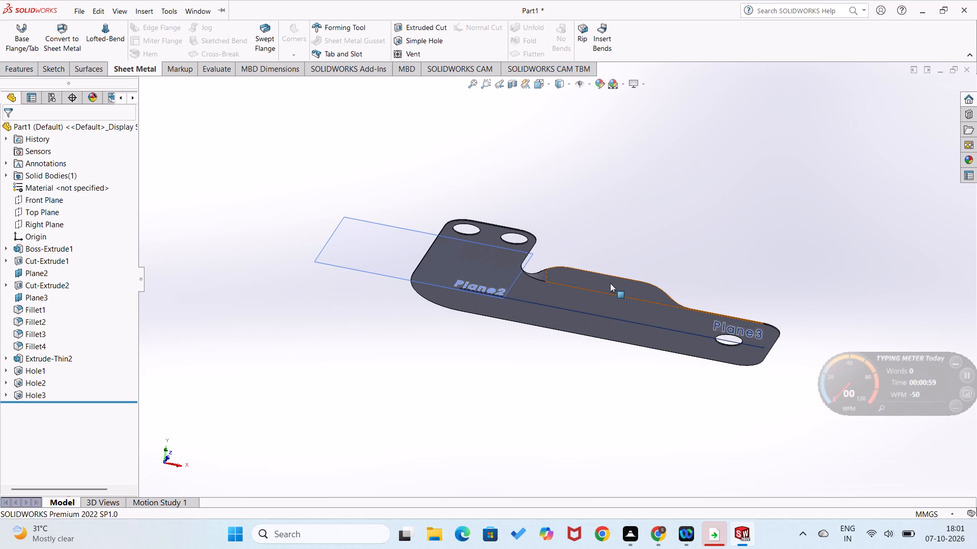
pyautogui.rightClick(610, 283)
pyautogui.click(636, 266)
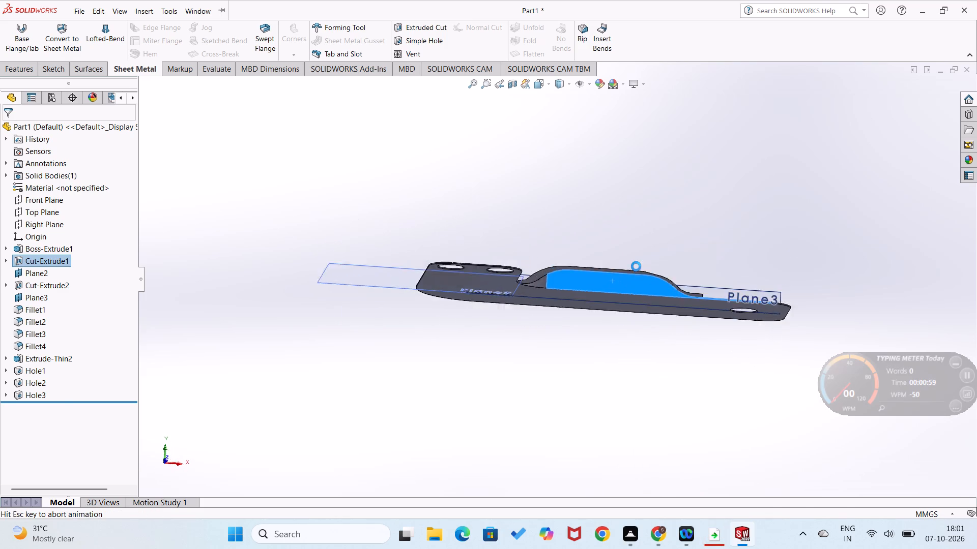
pyautogui.scroll(-8, 585, 249)
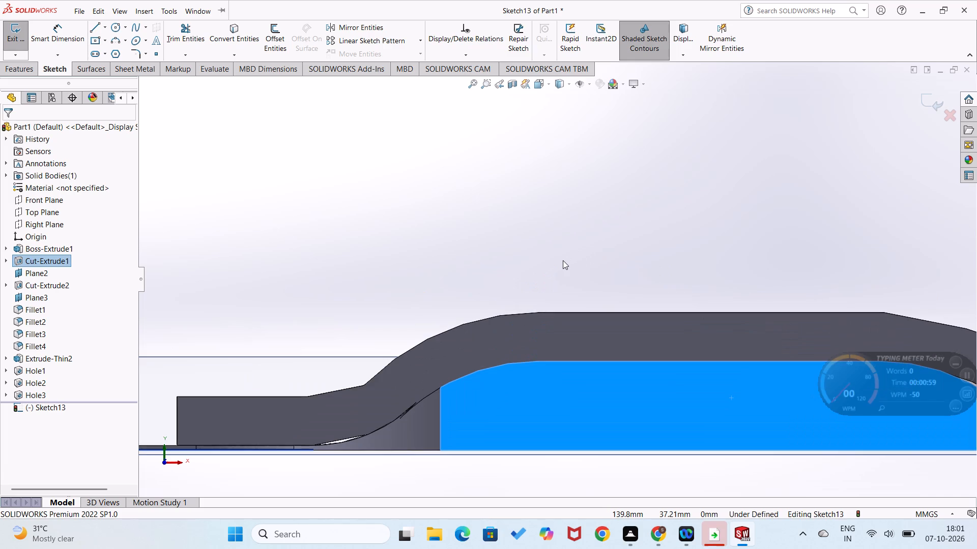
pyautogui.click(562, 243)
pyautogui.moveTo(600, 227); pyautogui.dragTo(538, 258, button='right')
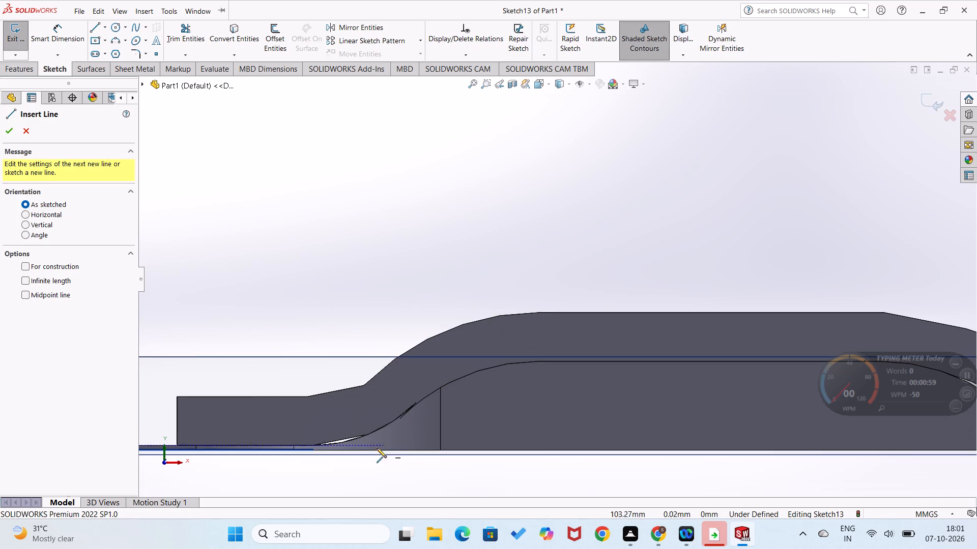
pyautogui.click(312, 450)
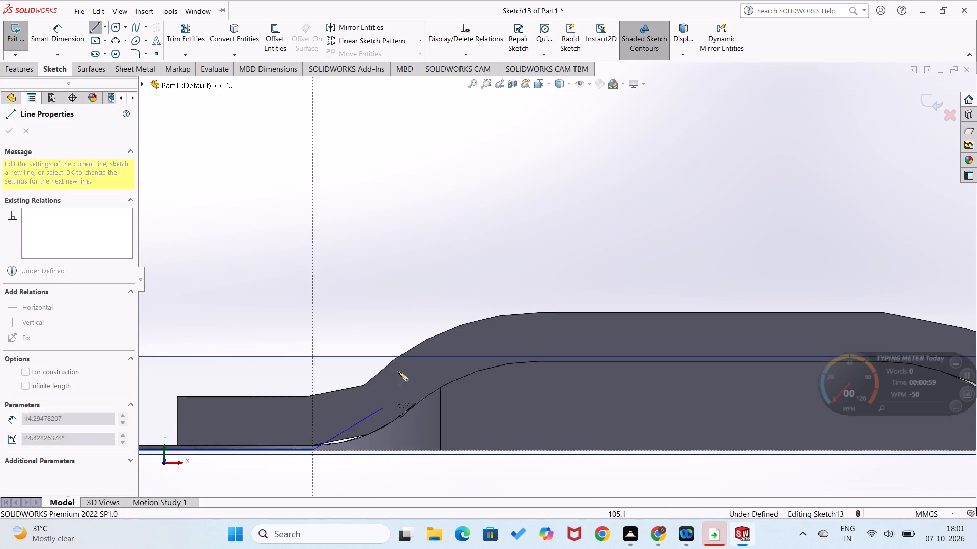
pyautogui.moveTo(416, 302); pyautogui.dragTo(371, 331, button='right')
# Examine the raised profile, the thin boss and the part's underside from several angles.
pyautogui.scroll(2, 478, 371)
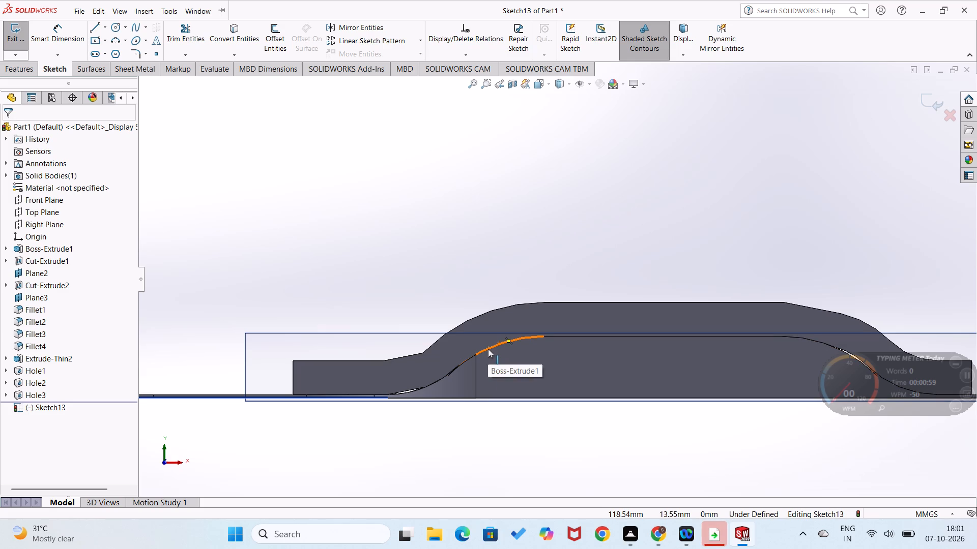
pyautogui.scroll(4, 533, 397)
pyautogui.moveTo(562, 362); pyautogui.dragTo(522, 462, button='middle')
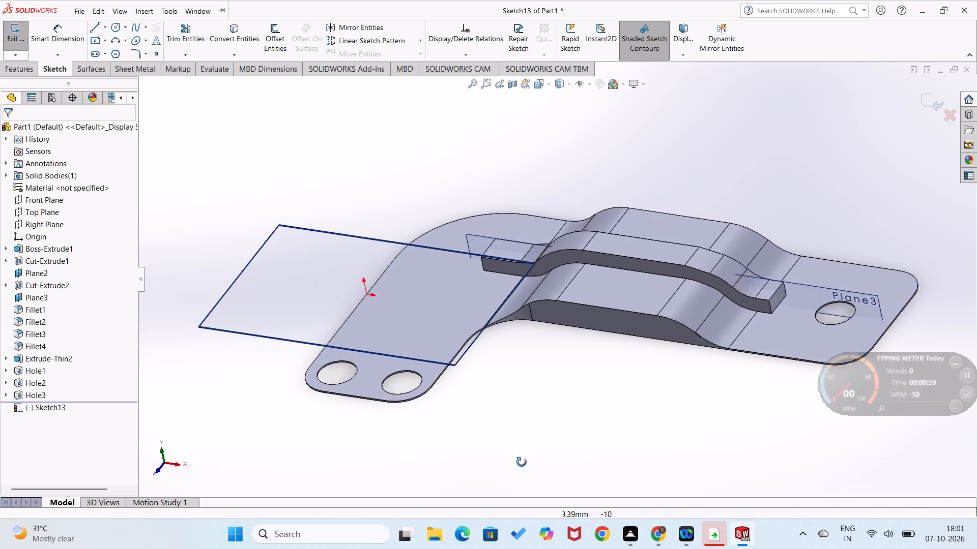
pyautogui.moveTo(522, 462); pyautogui.dragTo(514, 461, button='middle')
pyautogui.scroll(-4, 678, 289)
pyautogui.scroll(1, 727, 310)
pyautogui.moveTo(727, 310); pyautogui.dragTo(772, 288, button='middle')
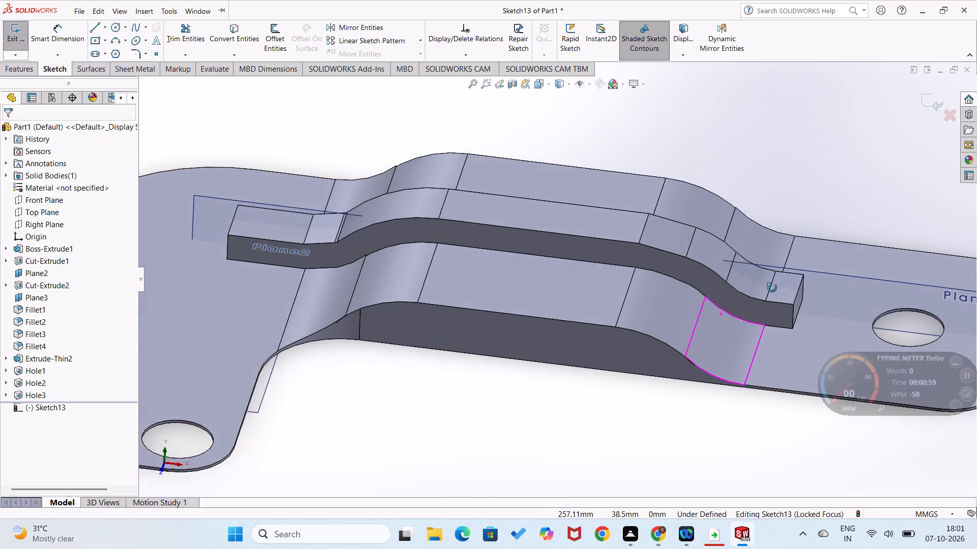
pyautogui.moveTo(772, 288); pyautogui.dragTo(774, 283, button='middle')
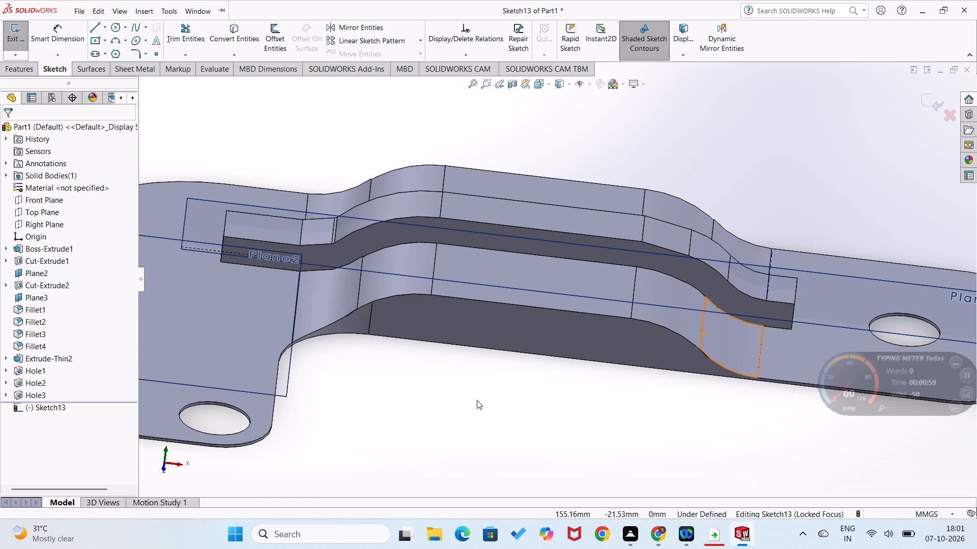
pyautogui.moveTo(477, 400); pyautogui.dragTo(529, 367, button='middle')
pyautogui.moveTo(463, 397); pyautogui.dragTo(516, 400, button='middle')
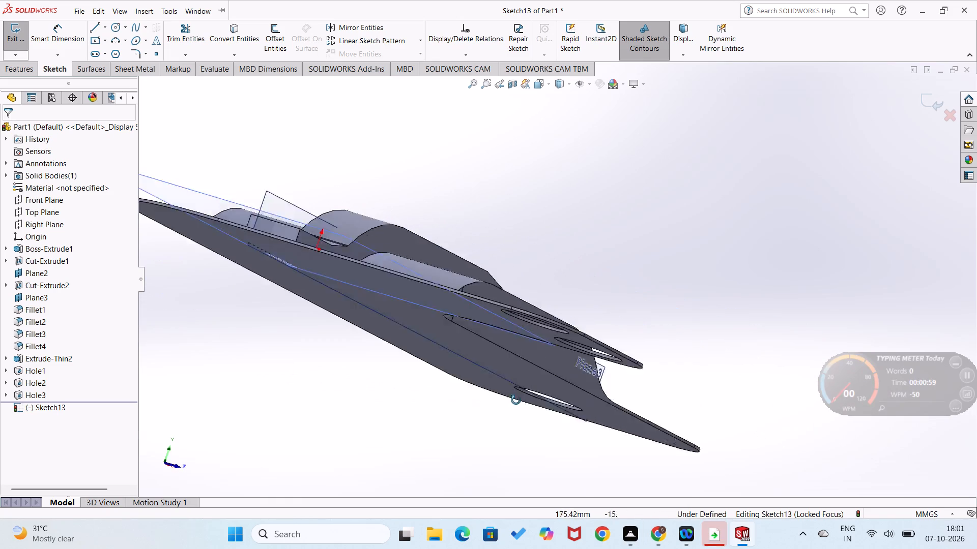
# Close the L-shaped part document with its raised profile and three holes.
pyautogui.moveTo(516, 400); pyautogui.dragTo(611, 433, button='middle')
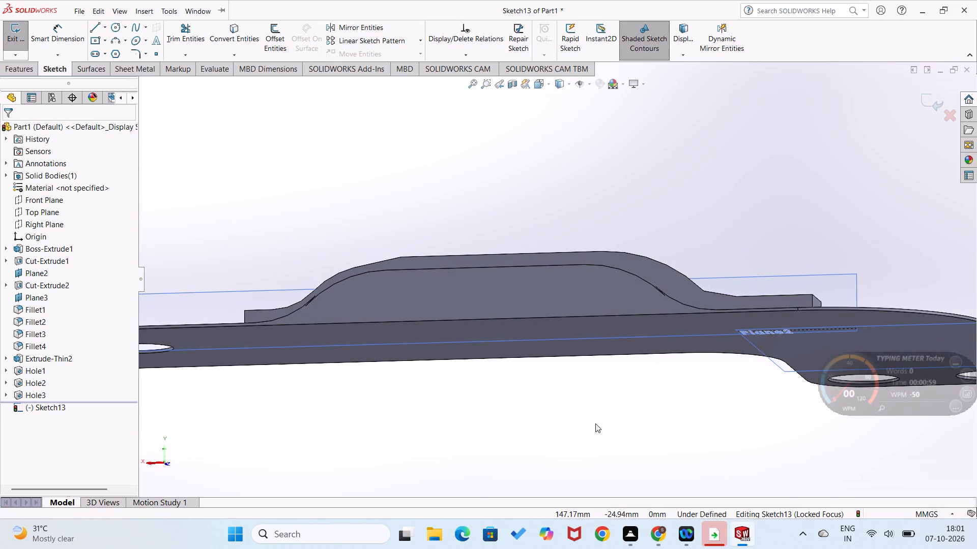
pyautogui.click(969, 69)
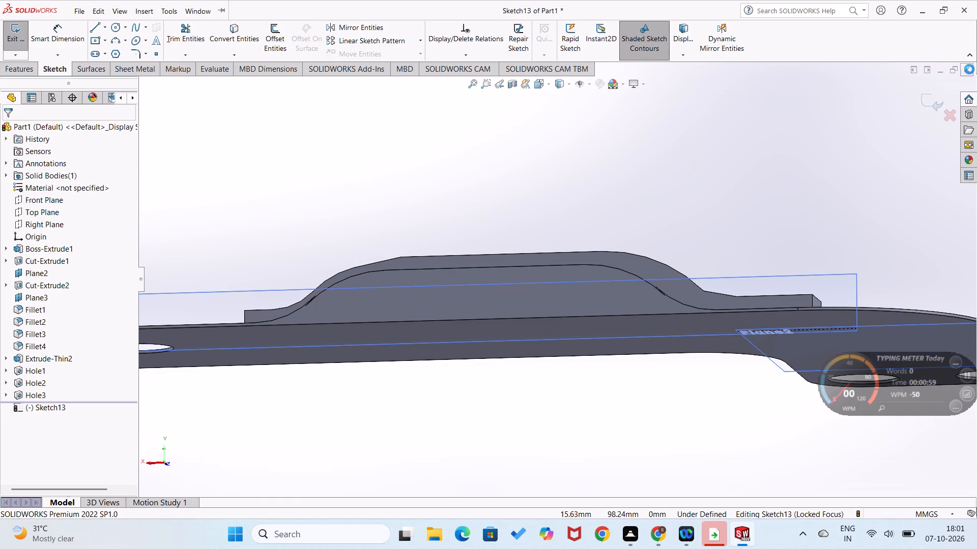
pyautogui.click(558, 281)
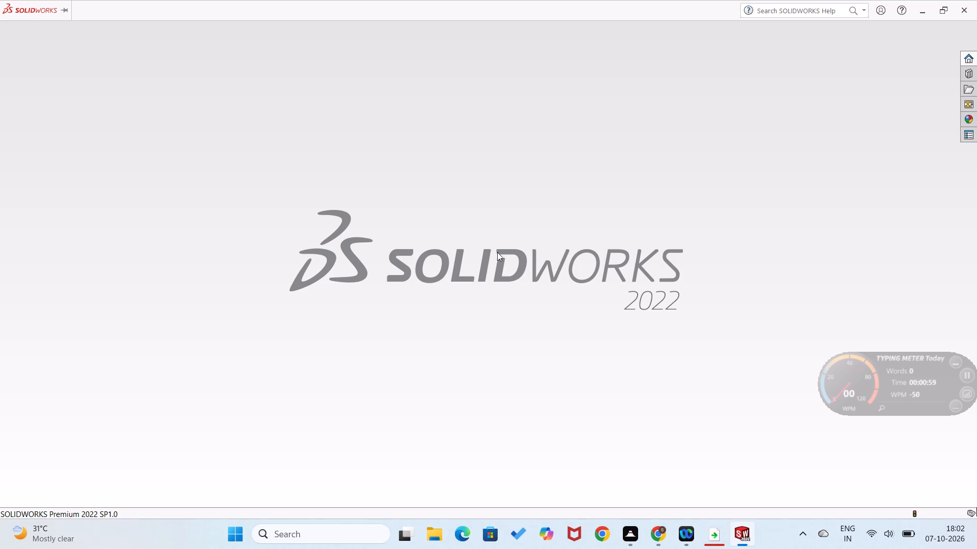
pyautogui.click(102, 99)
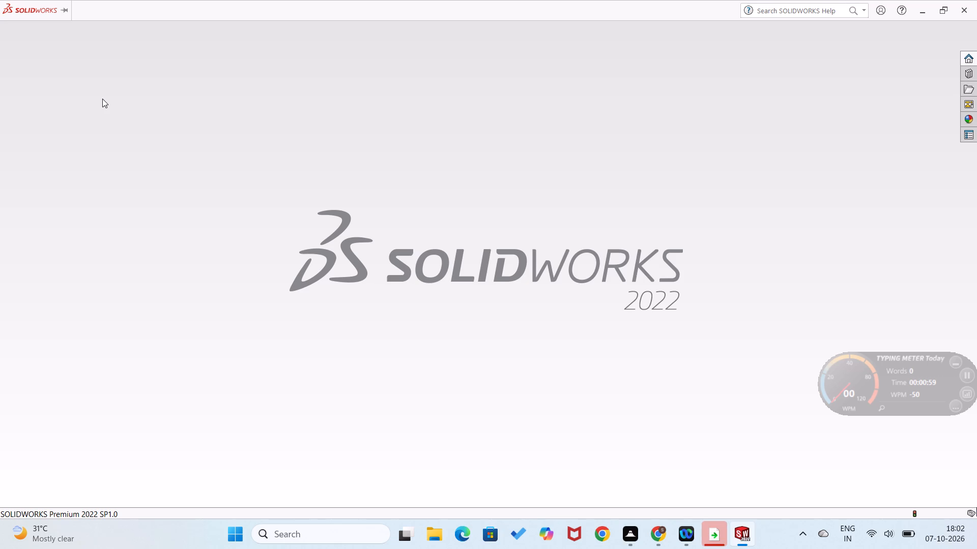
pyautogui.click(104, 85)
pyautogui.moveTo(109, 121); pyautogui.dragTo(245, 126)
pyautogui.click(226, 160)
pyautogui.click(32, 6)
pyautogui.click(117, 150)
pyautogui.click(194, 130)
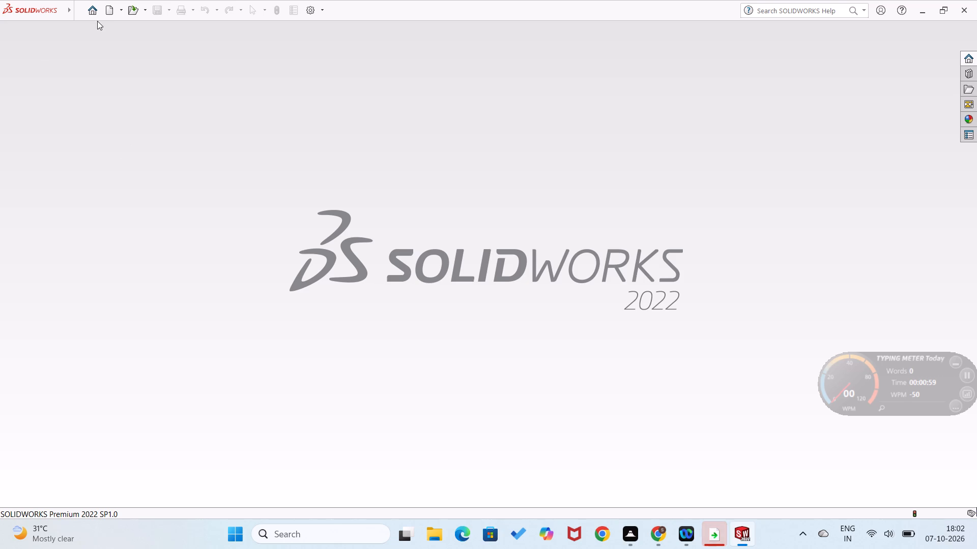
# Create a new, empty part document.
pyautogui.click(93, 13)
pyautogui.click(252, 143)
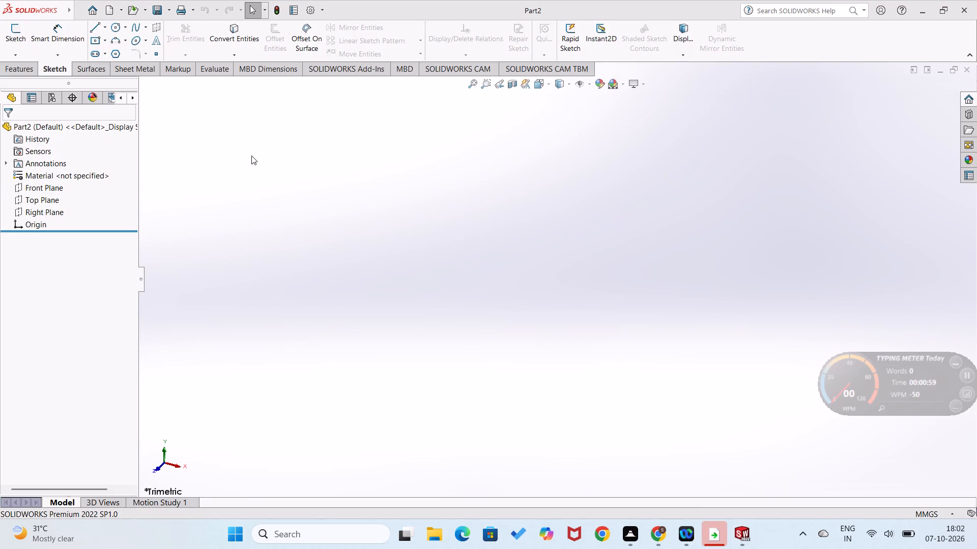
# Start a sketch on the Front Plane and draw a corner rectangle from the origin, about 99 mm wide and 84 mm high.
pyautogui.rightClick(36, 183)
pyautogui.click(49, 171)
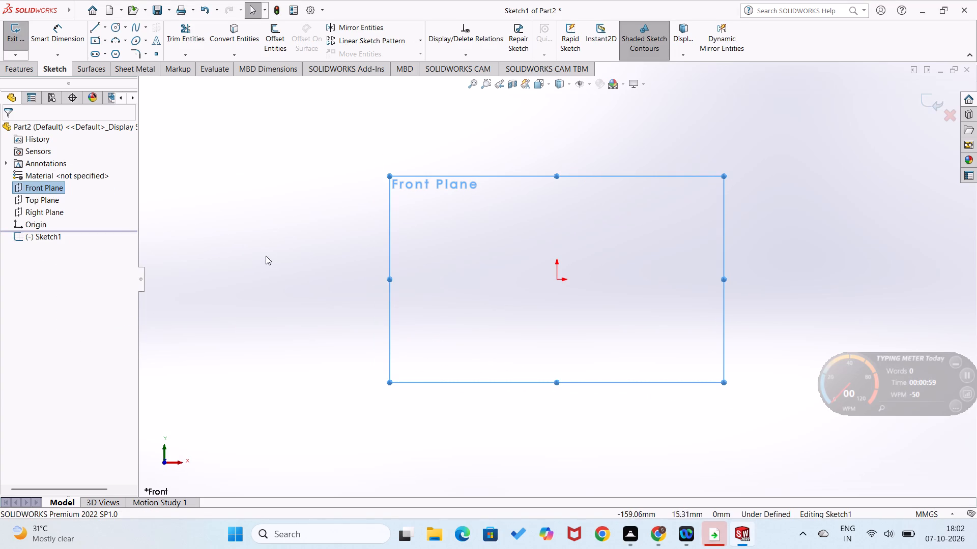
pyautogui.moveTo(317, 243); pyautogui.dragTo(260, 302, button='right')
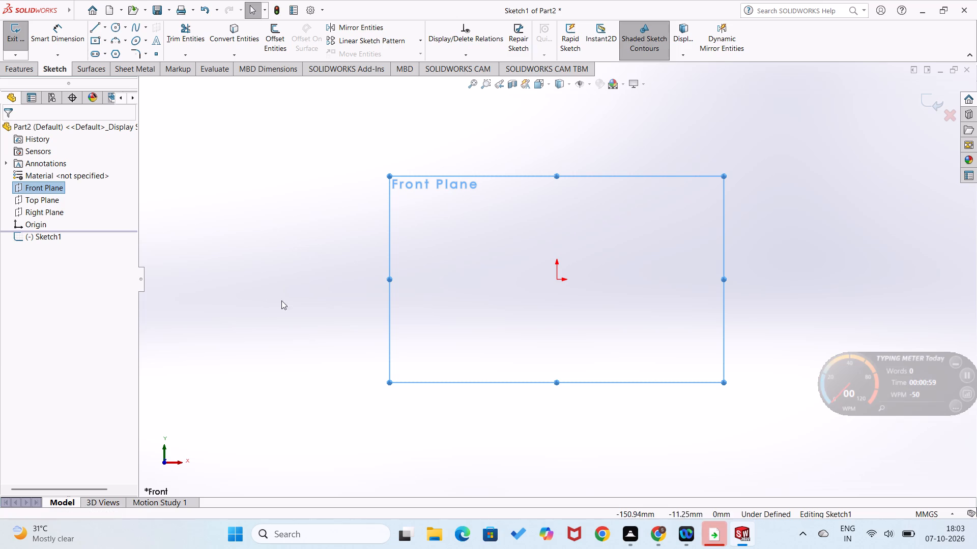
pyautogui.rightClick(301, 300)
pyautogui.moveTo(301, 300); pyautogui.dragTo(274, 391, button='right')
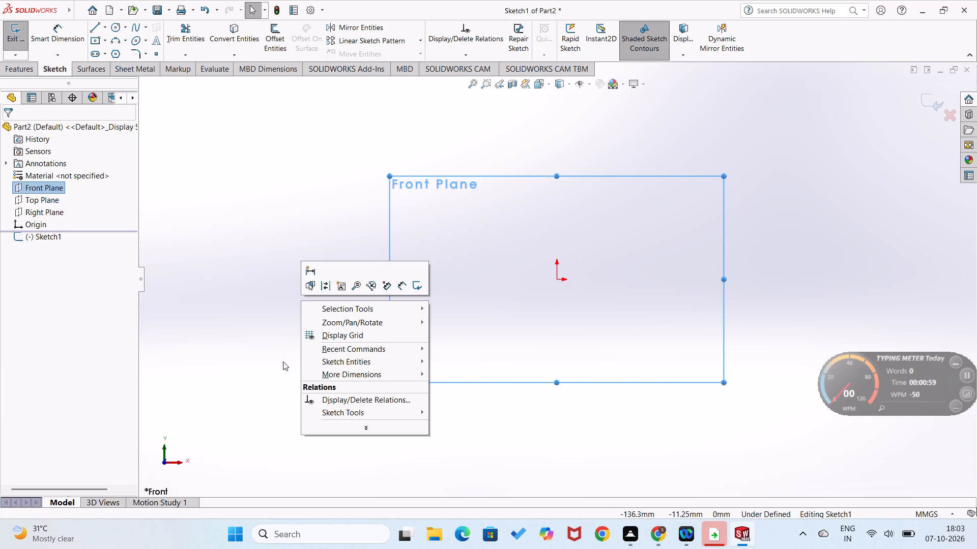
pyautogui.moveTo(267, 318); pyautogui.dragTo(341, 377, button='right')
pyautogui.moveTo(334, 324); pyautogui.dragTo(335, 395, button='right')
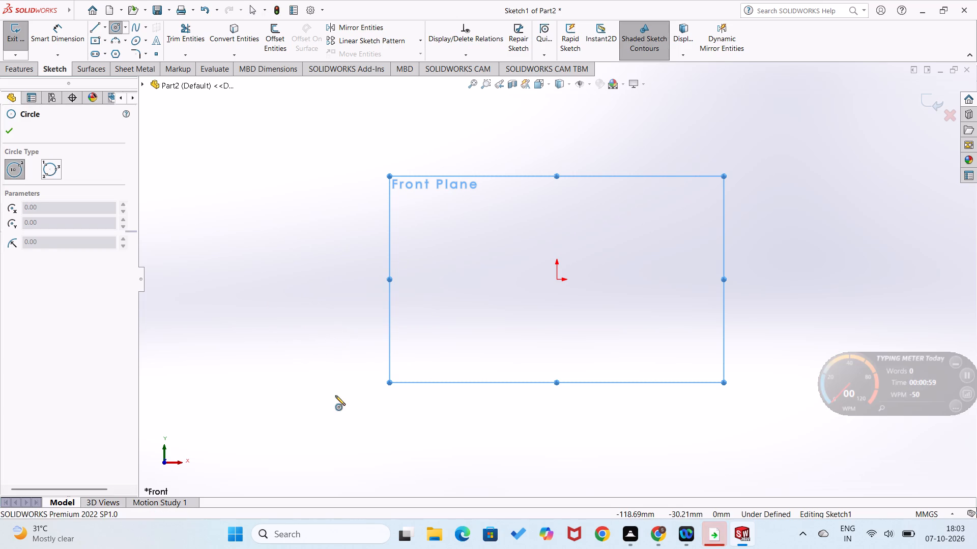
pyautogui.moveTo(335, 395); pyautogui.dragTo(335, 396, button='right')
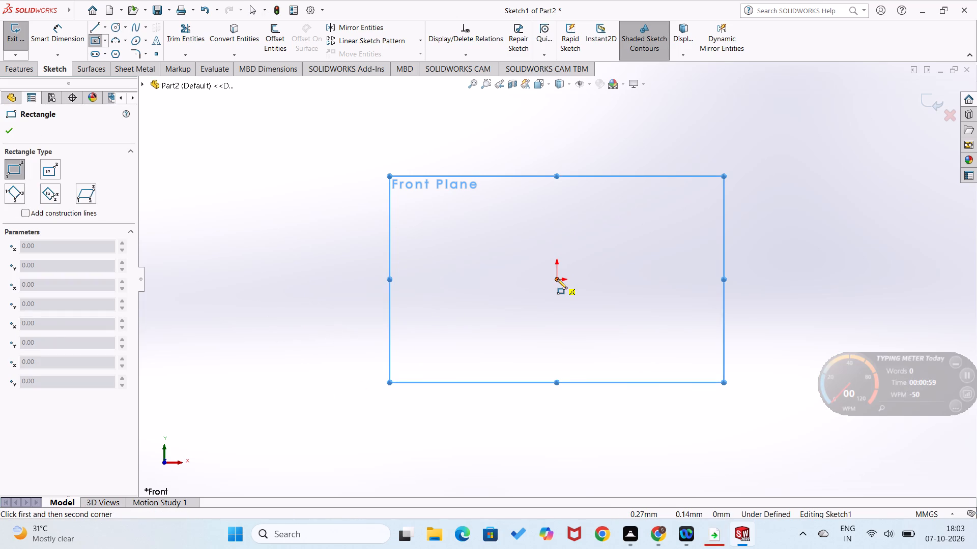
pyautogui.click(557, 279)
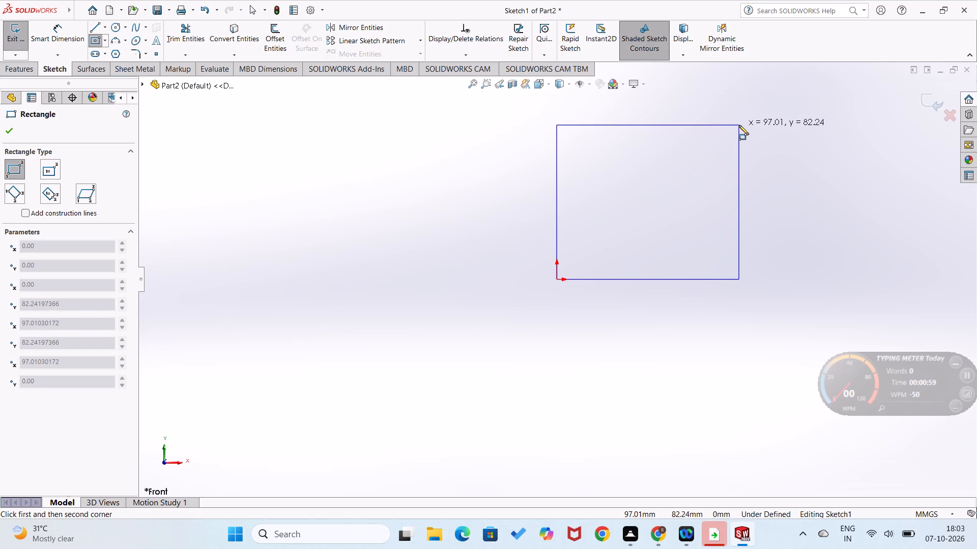
pyautogui.click(743, 123)
# Dimension the rectangle's bottom edge and set its length to 150 mm.
pyautogui.moveTo(429, 388); pyautogui.dragTo(446, 307, button='right')
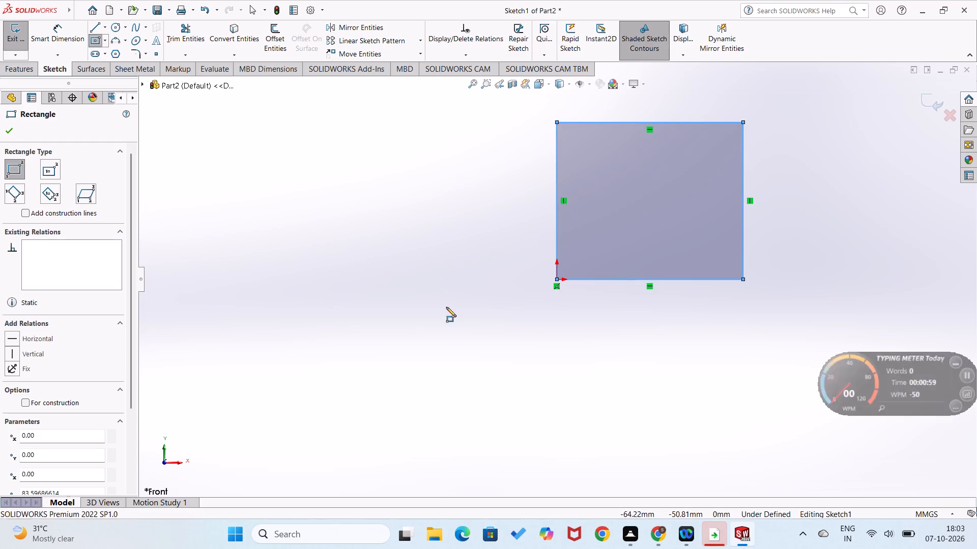
pyautogui.moveTo(446, 307); pyautogui.dragTo(445, 302, button='right')
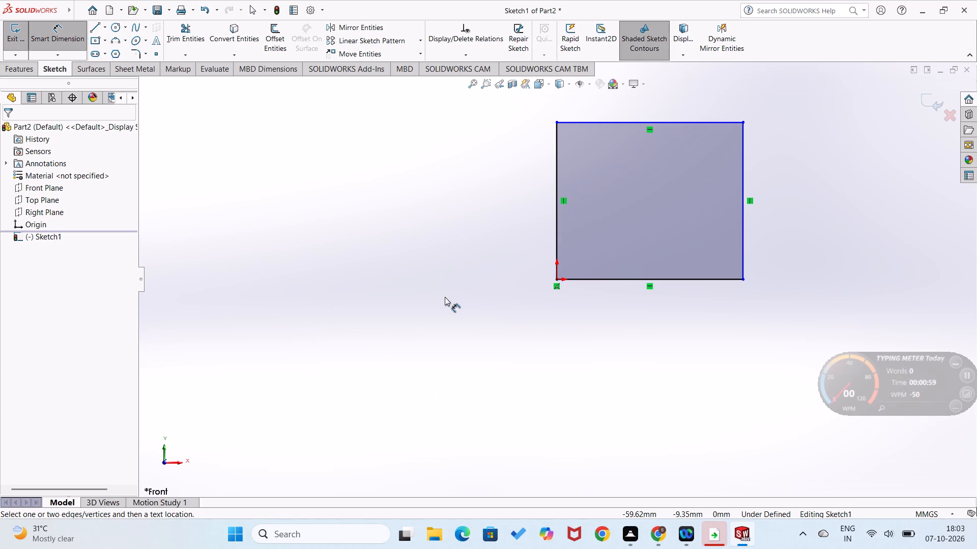
pyautogui.click(632, 280)
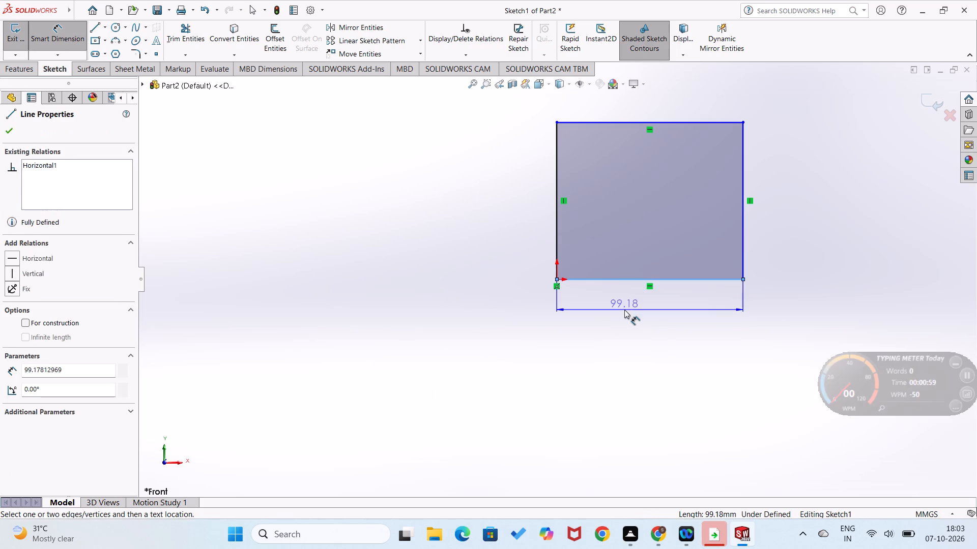
pyautogui.click(624, 310)
pyautogui.write('150')
pyautogui.press('Return')
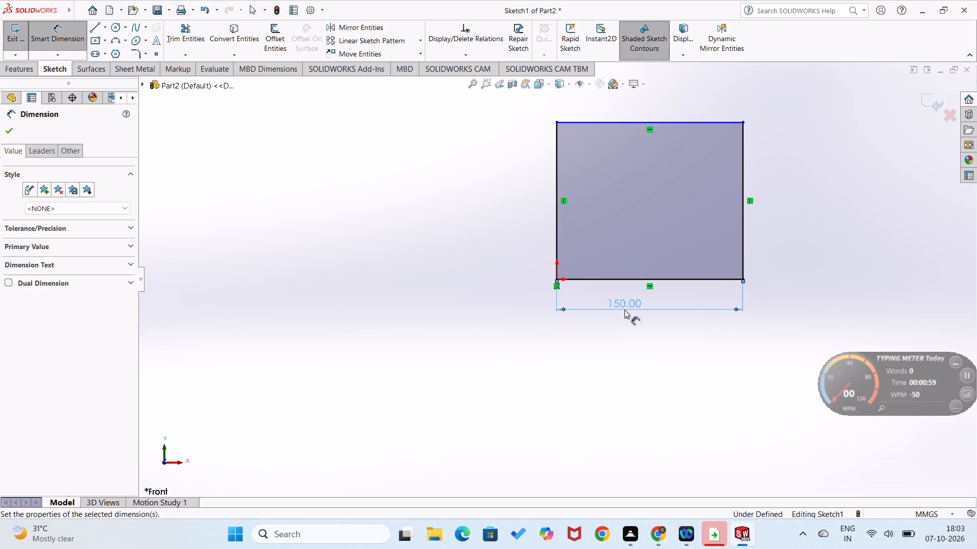
# Dimension the rectangle's vertical edge at the origin and set its length to 200 mm.
pyautogui.click(556, 221)
pyautogui.click(529, 236)
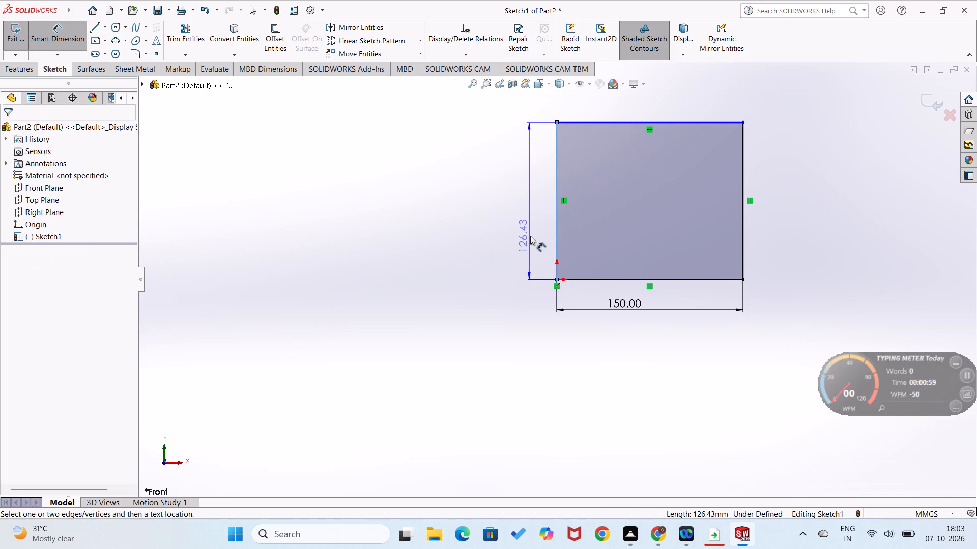
pyautogui.write('2500')
pyautogui.press('BackSpace')
pyautogui.press('BackSpace')
pyautogui.press('BackSpace')
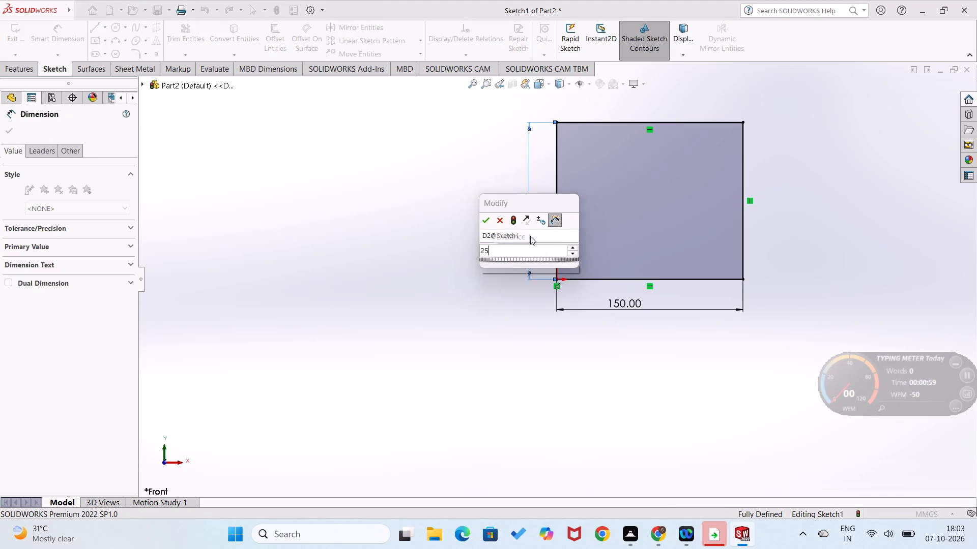
pyautogui.write('00')
pyautogui.press('Return')
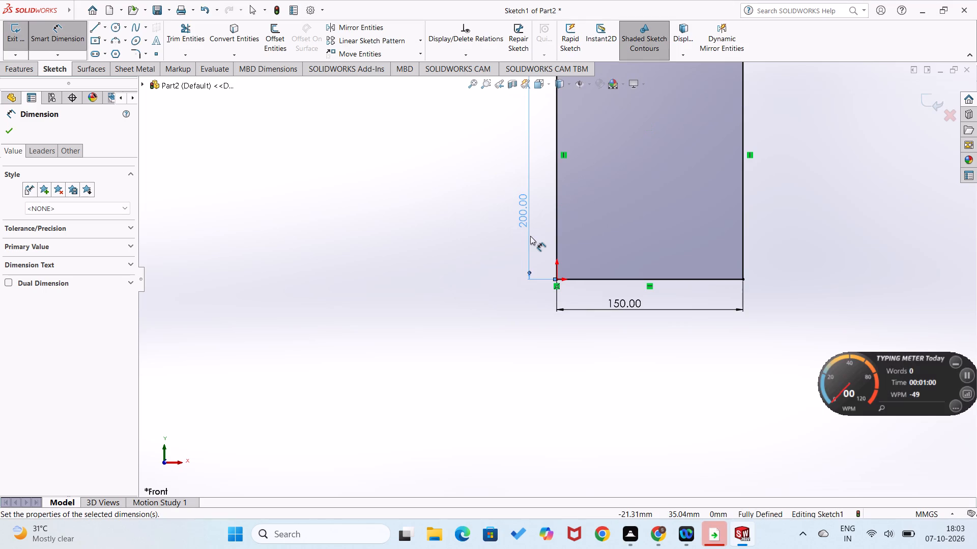
pyautogui.click(403, 259)
# Create a sheet metal base flange from the rectangle with a thickness of 1.5 mm.
pyautogui.scroll(2, 403, 259)
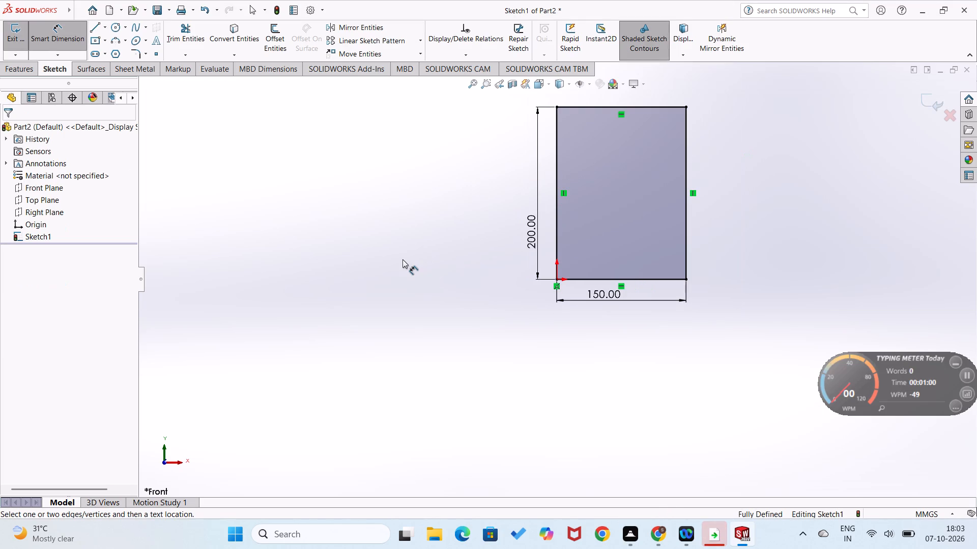
pyautogui.click(129, 71)
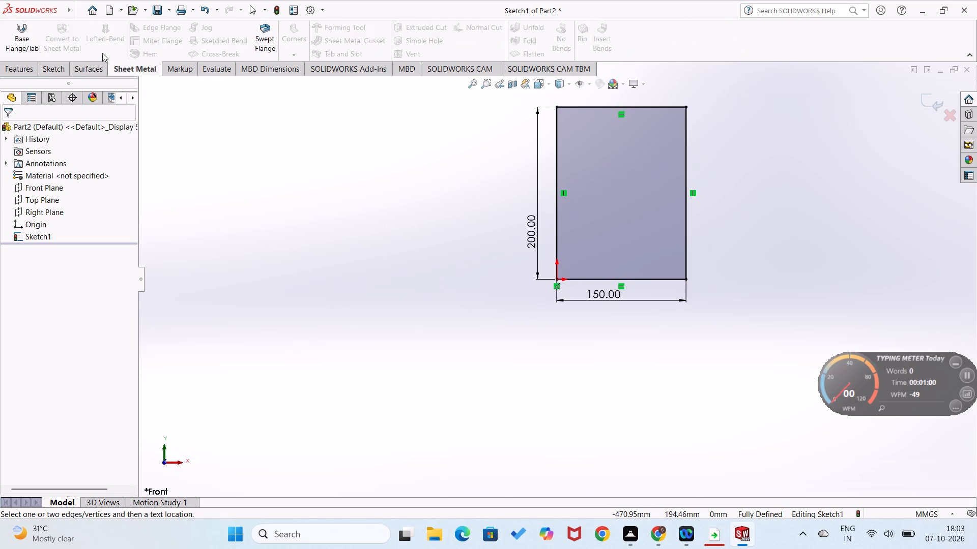
pyautogui.click(28, 38)
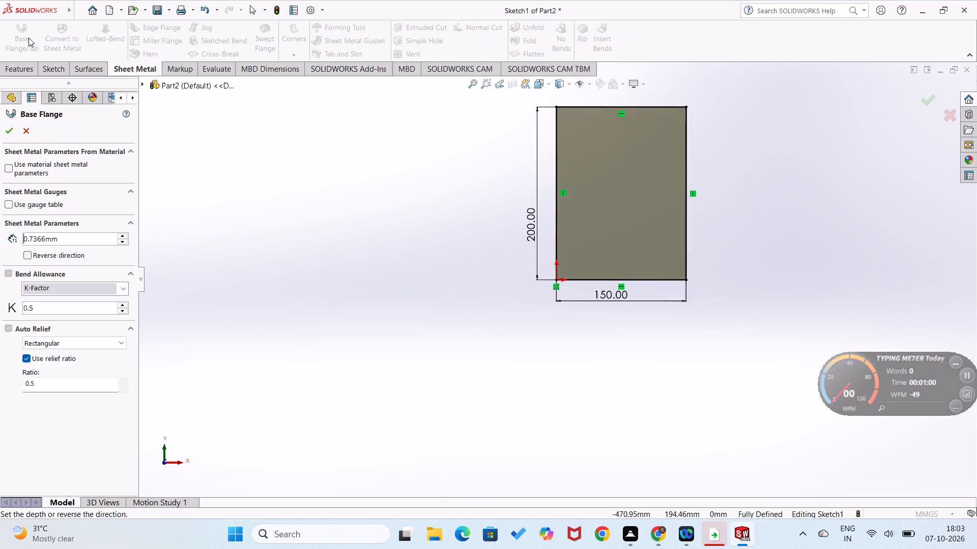
pyautogui.moveTo(80, 234); pyautogui.dragTo(0, 214)
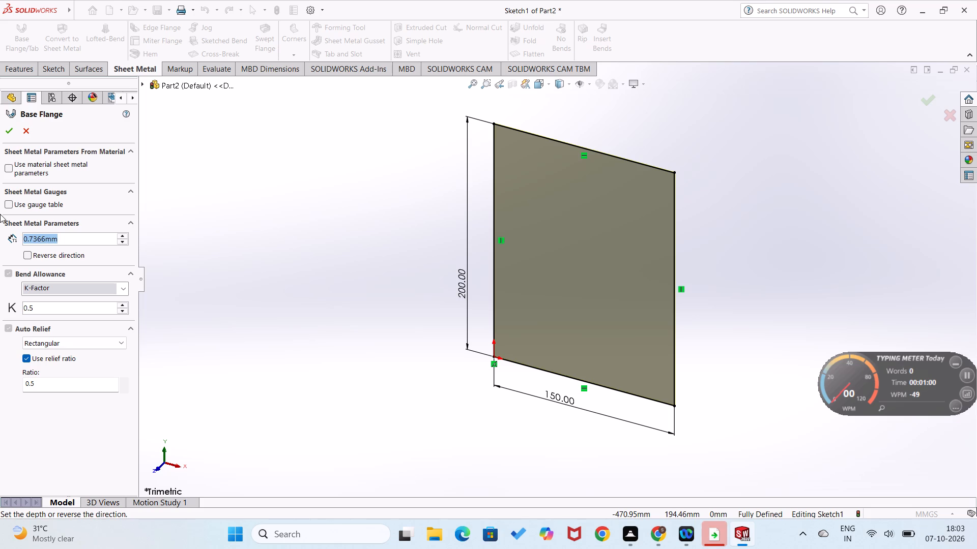
pyautogui.write('1.5')
pyautogui.press('Return')
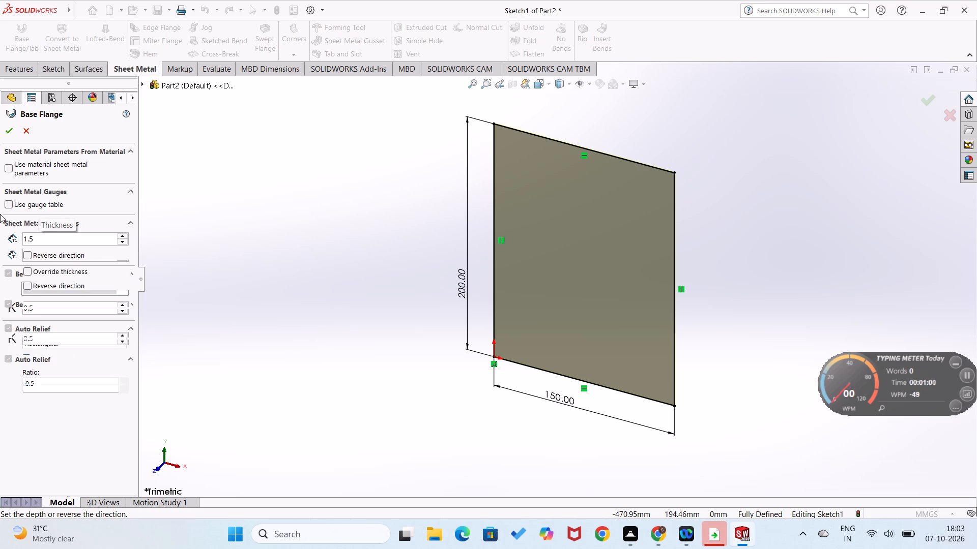
pyautogui.click(11, 131)
pyautogui.click(203, 249)
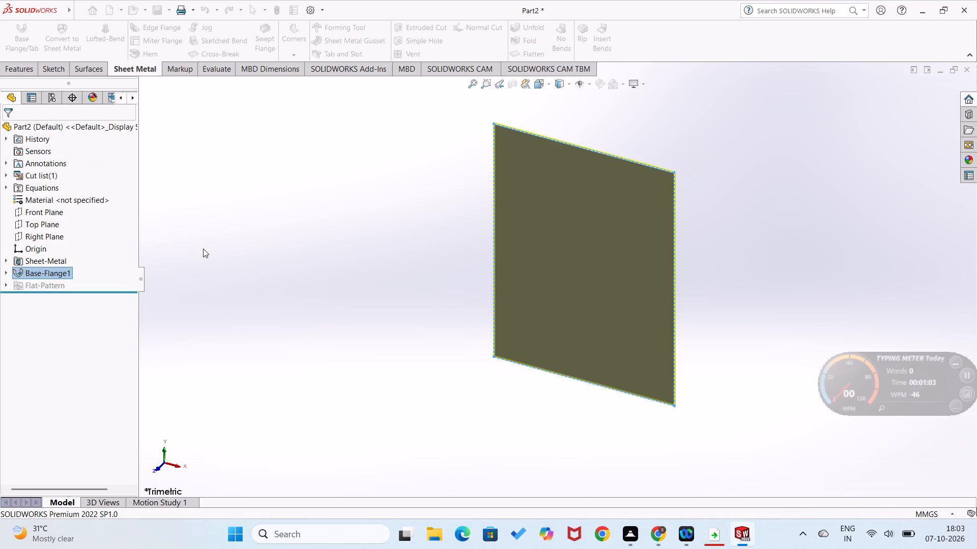
# Start an edge flange on the base plate's 200 mm edge at the origin side, at 90 degrees with a 50 mm length.
pyautogui.click(169, 32)
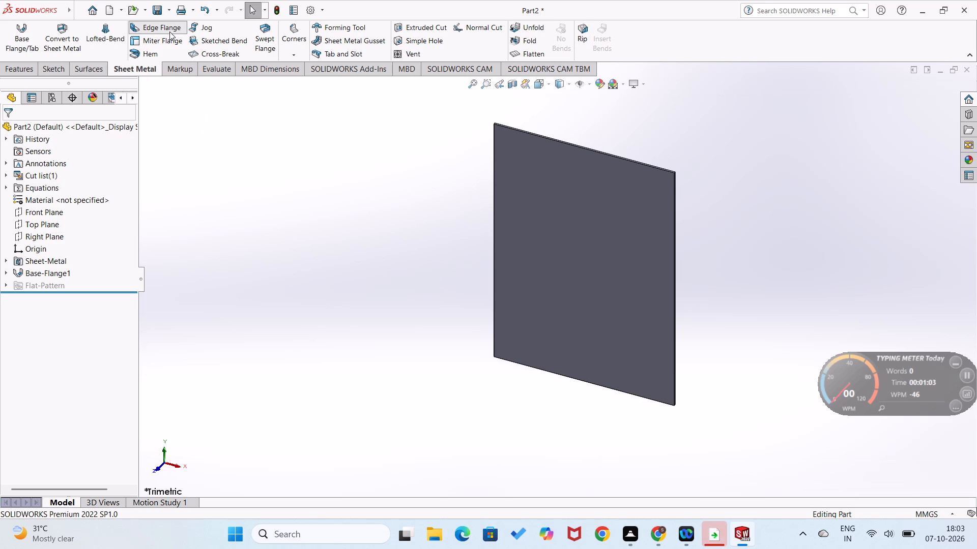
pyautogui.moveTo(328, 256); pyautogui.dragTo(452, 196, button='middle')
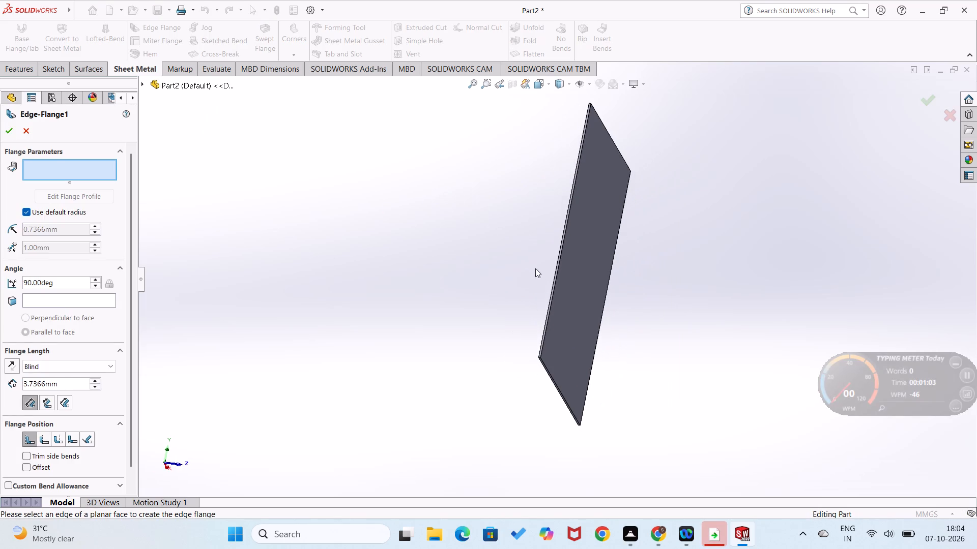
pyautogui.scroll(-4, 540, 272)
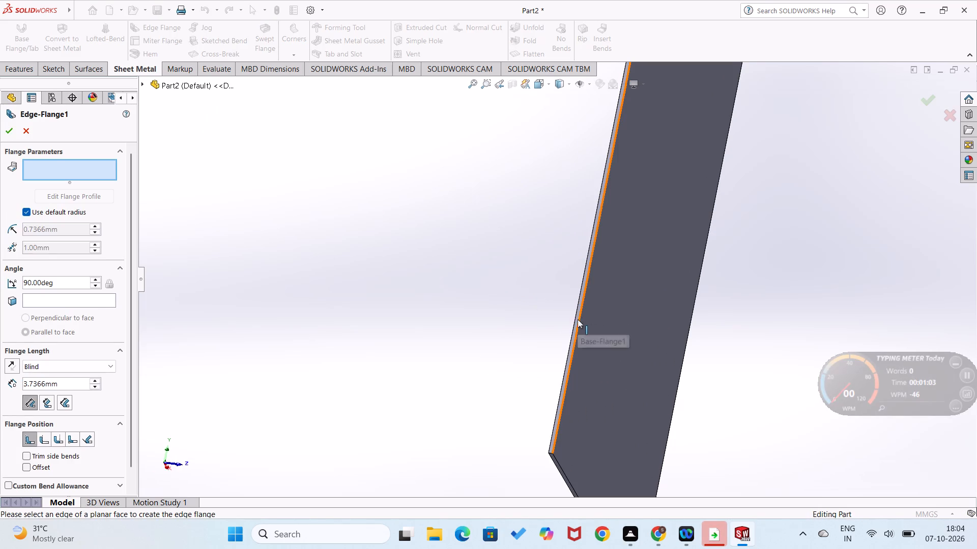
pyautogui.click(579, 319)
pyautogui.click(697, 317)
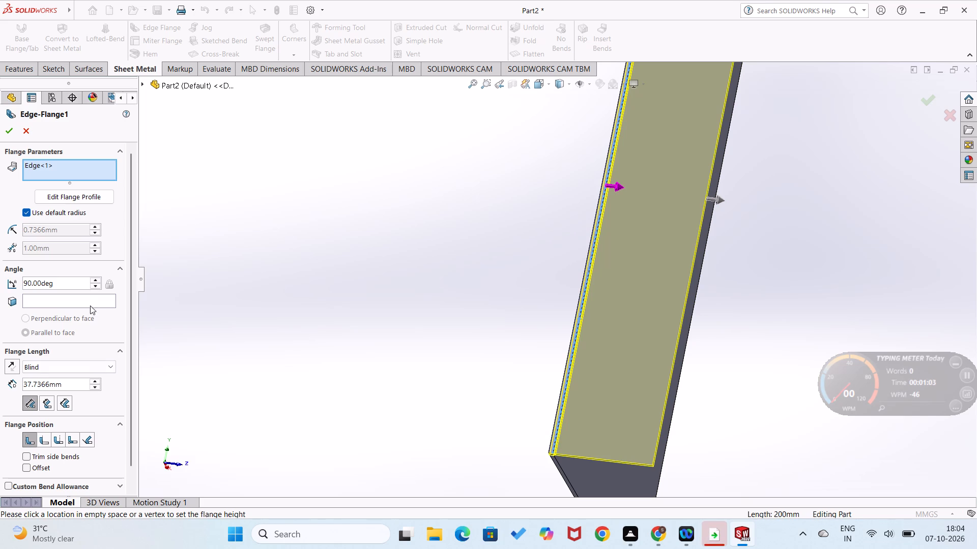
pyautogui.moveTo(73, 385); pyautogui.dragTo(24, 375)
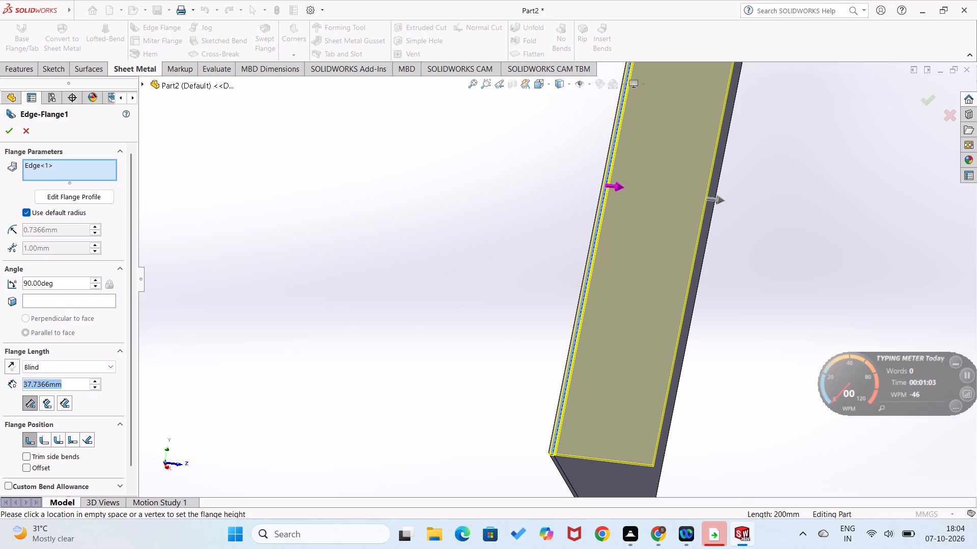
pyautogui.moveTo(24, 375); pyautogui.dragTo(0, 373)
pyautogui.press('5')
pyautogui.press('0')
pyautogui.press('Return')
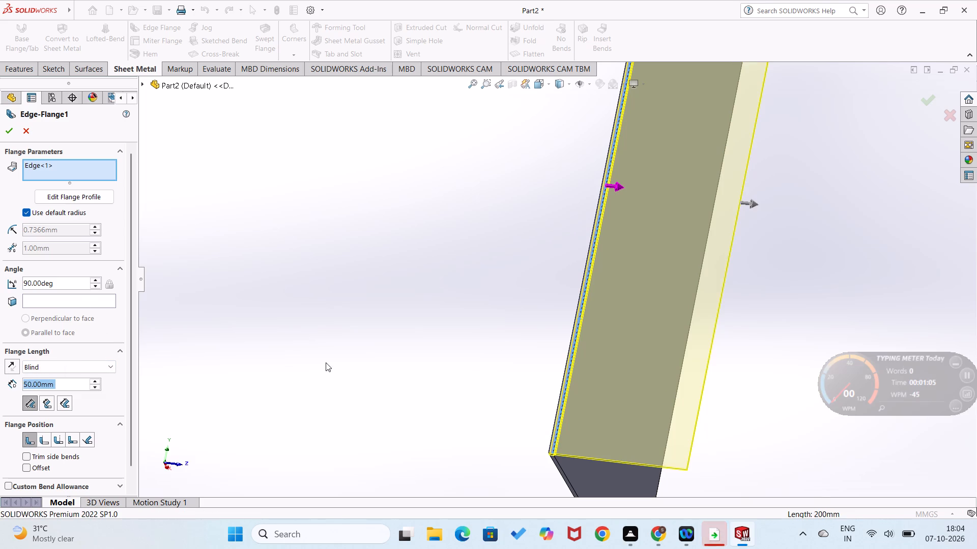
# Set the edge flange's length to 70 mm and create the flange.
pyautogui.moveTo(329, 371); pyautogui.dragTo(280, 278, button='middle')
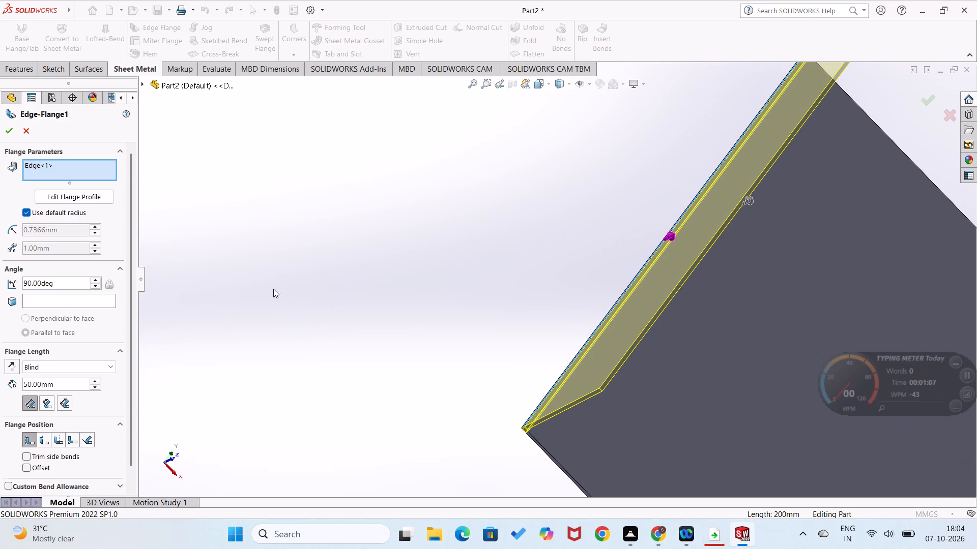
pyautogui.moveTo(75, 388); pyautogui.dragTo(31, 388)
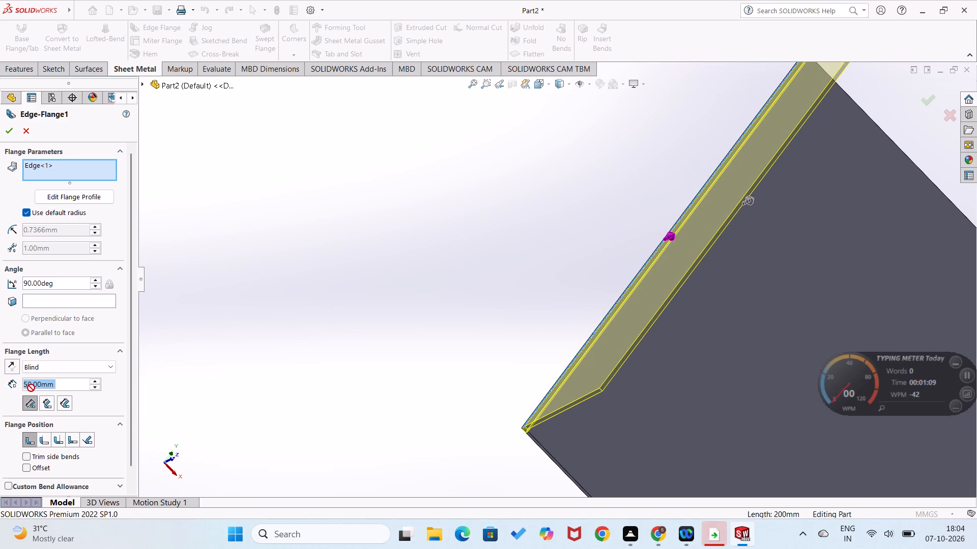
pyautogui.moveTo(31, 388); pyautogui.dragTo(30, 388)
pyautogui.write('70')
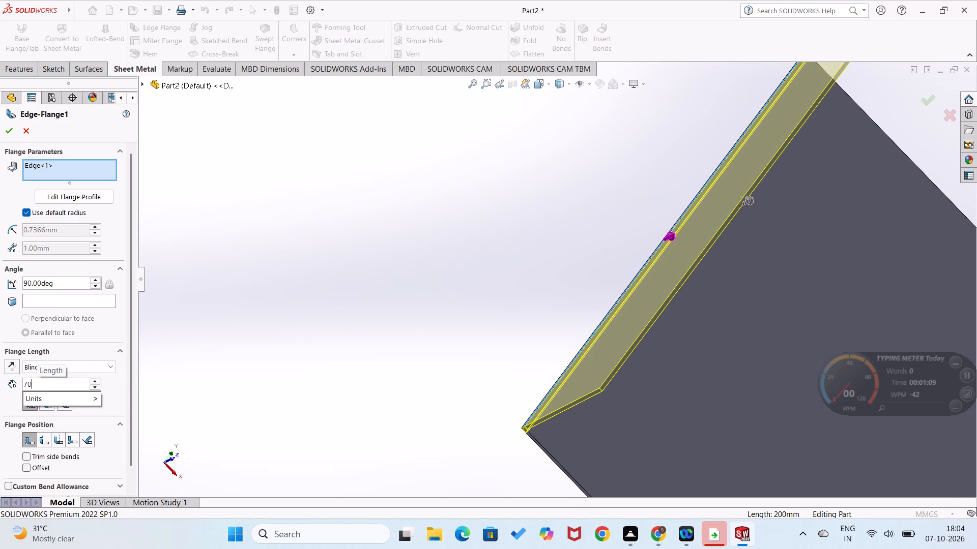
pyautogui.press('Return')
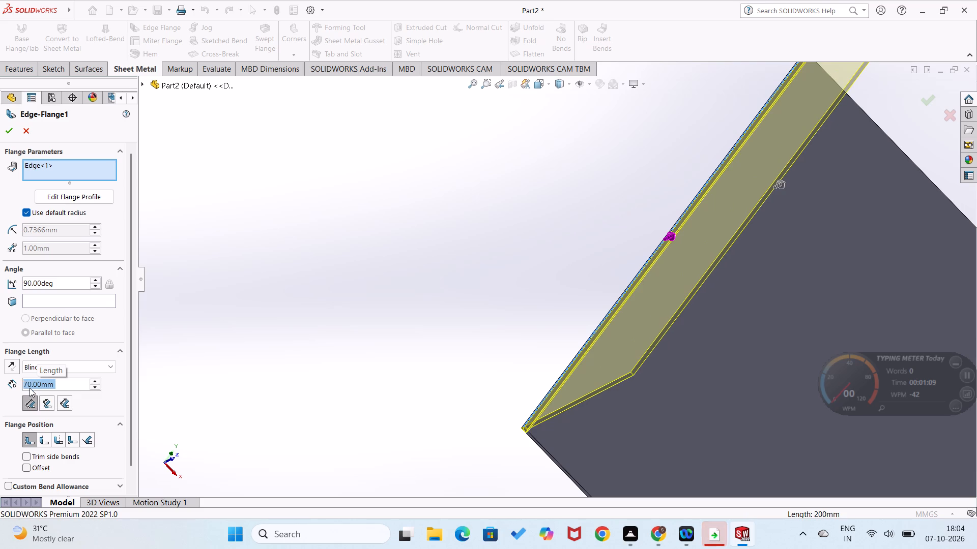
pyautogui.scroll(3, 56, 370)
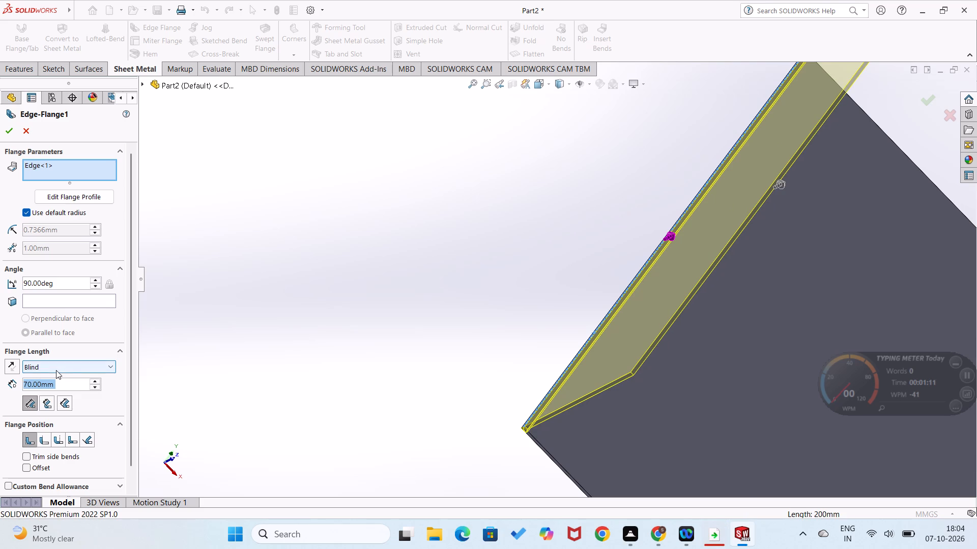
pyautogui.scroll(3, 406, 355)
pyautogui.moveTo(428, 370); pyautogui.dragTo(463, 288, button='middle')
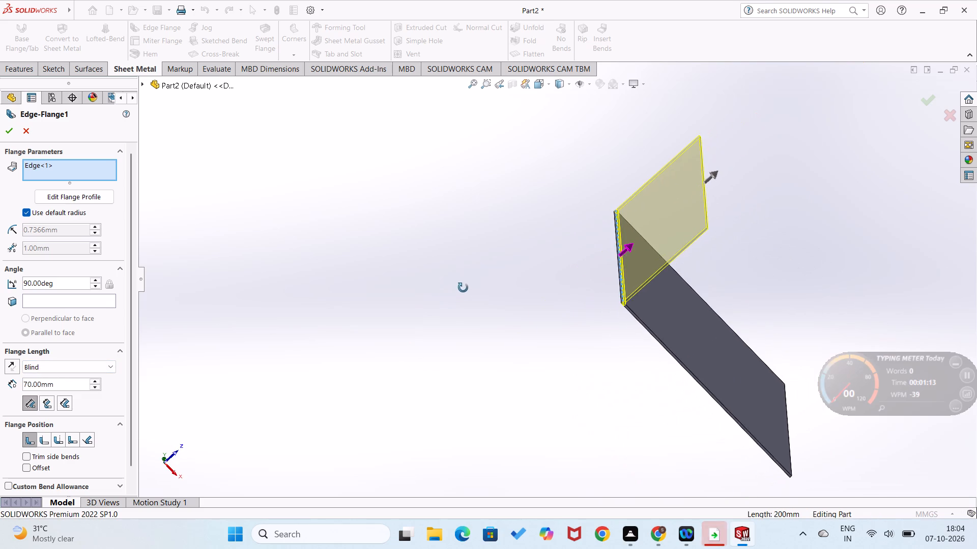
pyautogui.moveTo(463, 288); pyautogui.dragTo(426, 280, button='middle')
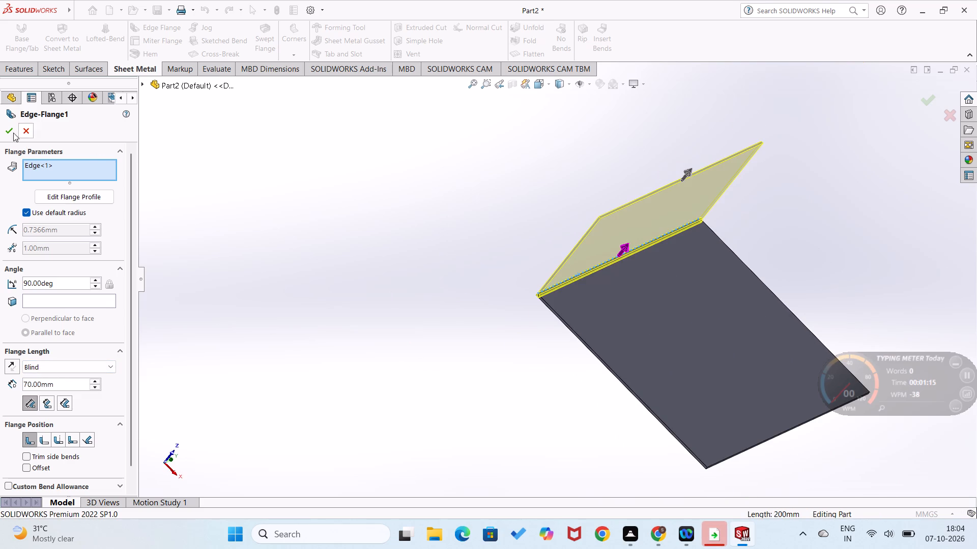
pyautogui.click(12, 131)
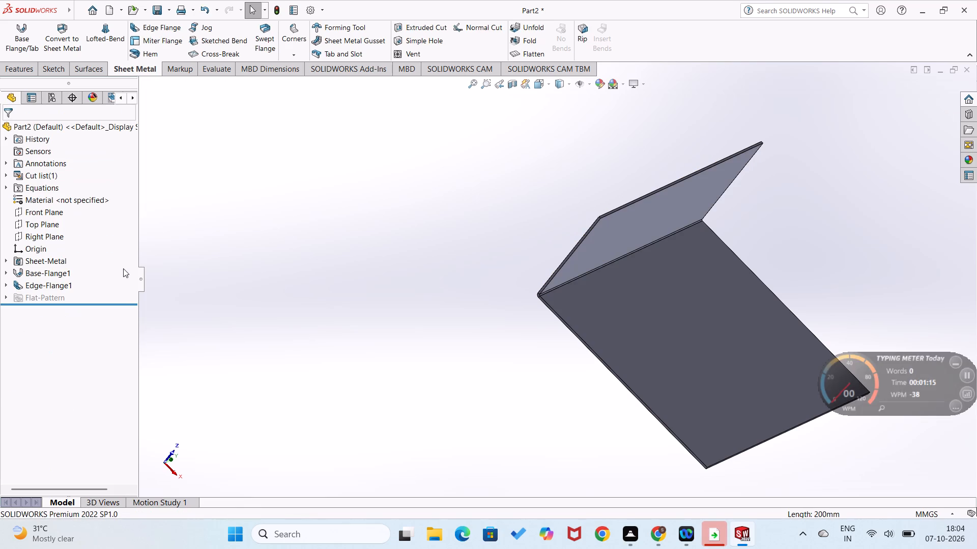
# Add a 70 mm edge flange at 90 degrees on the base plate's opposite 200 mm edge, facing the same way as the first.
pyautogui.click(152, 30)
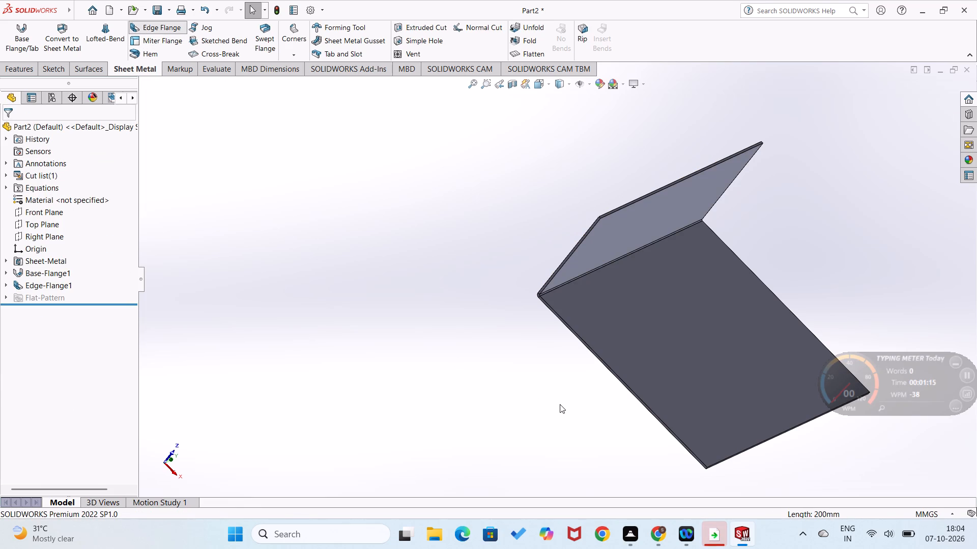
pyautogui.moveTo(560, 404); pyautogui.dragTo(531, 332, button='middle')
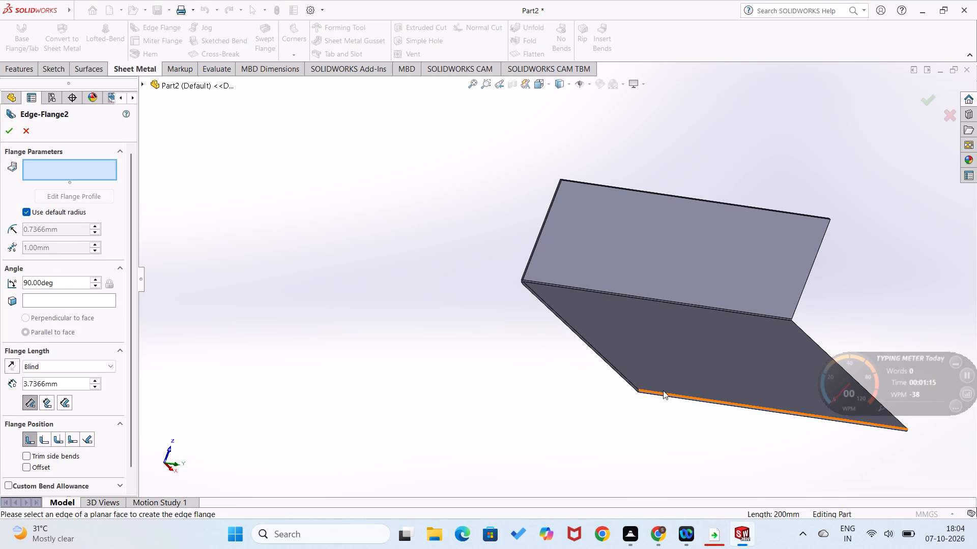
pyautogui.click(663, 392)
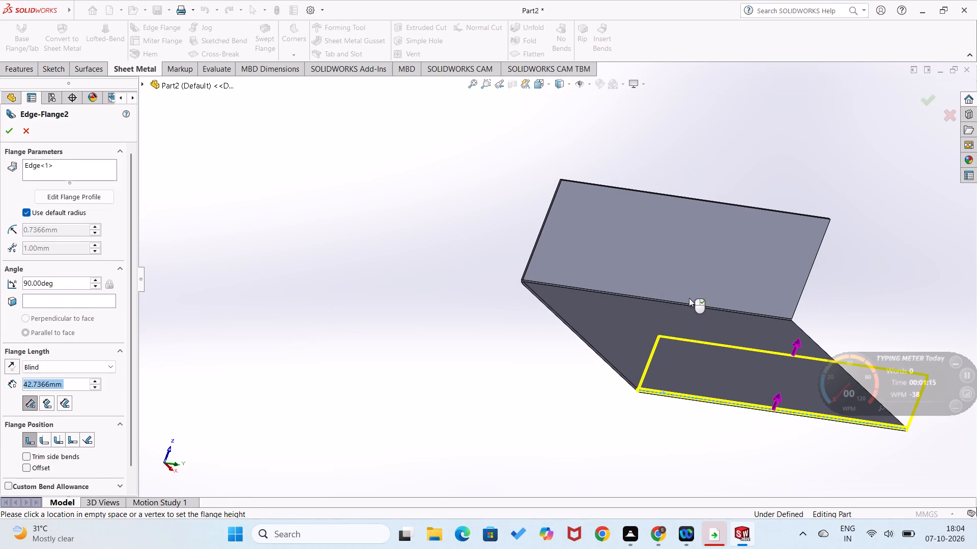
pyautogui.click(720, 242)
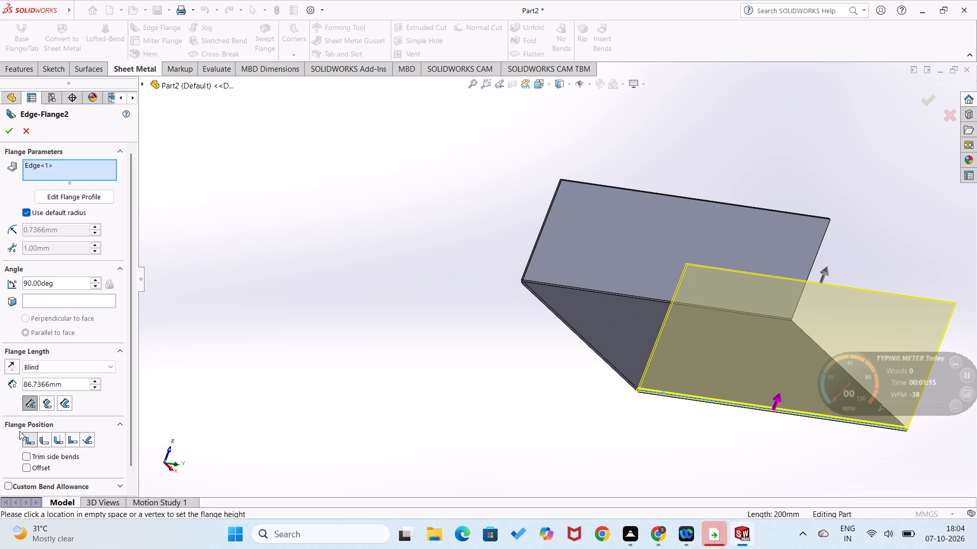
pyautogui.moveTo(68, 382); pyautogui.dragTo(0, 379)
pyautogui.write('\\7')
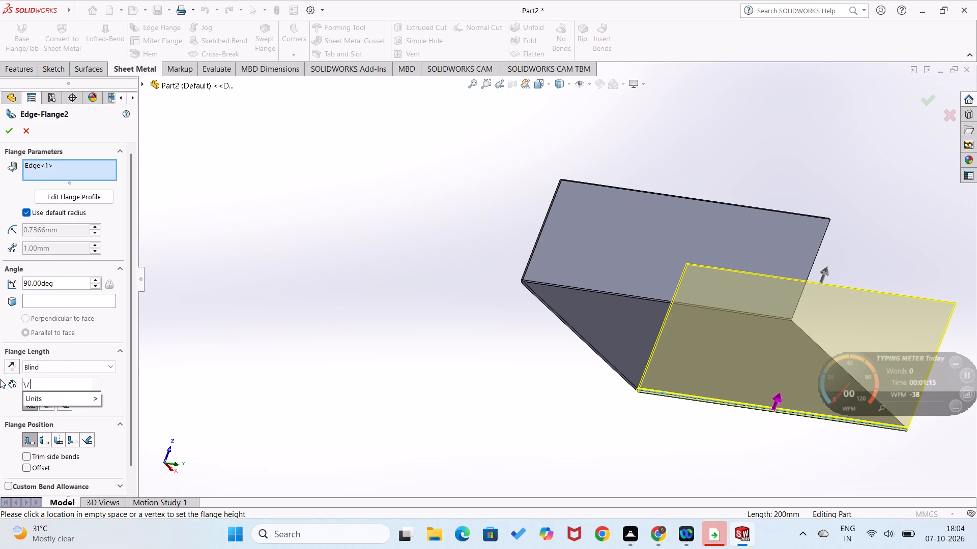
pyautogui.press('BackSpace')
pyautogui.press('BackSpace')
pyautogui.write('70')
pyautogui.press('Return')
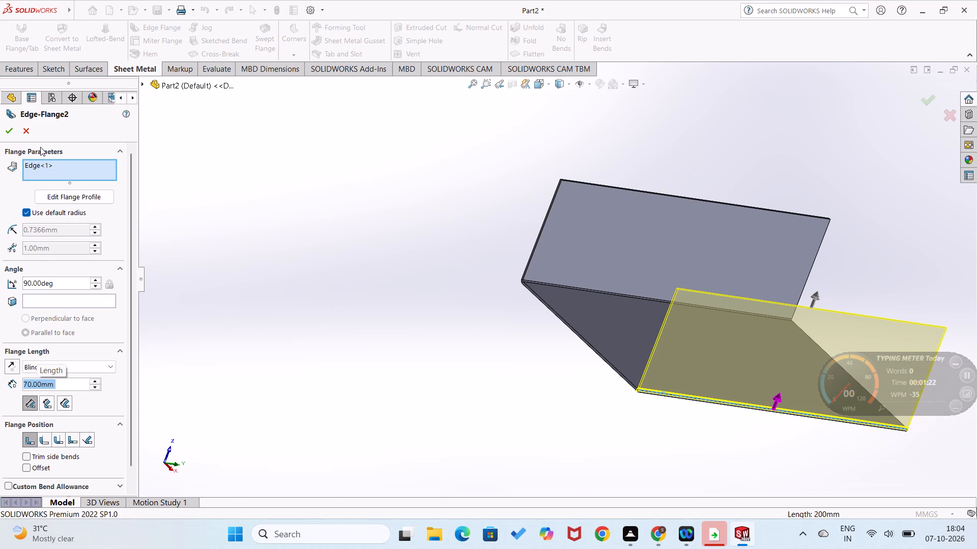
pyautogui.click(12, 133)
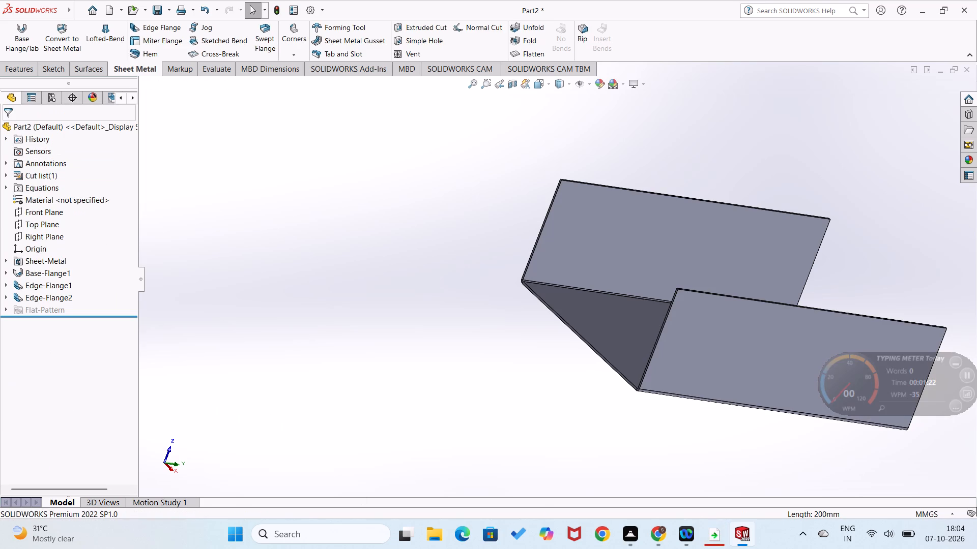
# Add a 30 mm edge flange at 90 degrees on the free long edge of the first side flange, pointing outward.
pyautogui.click(166, 29)
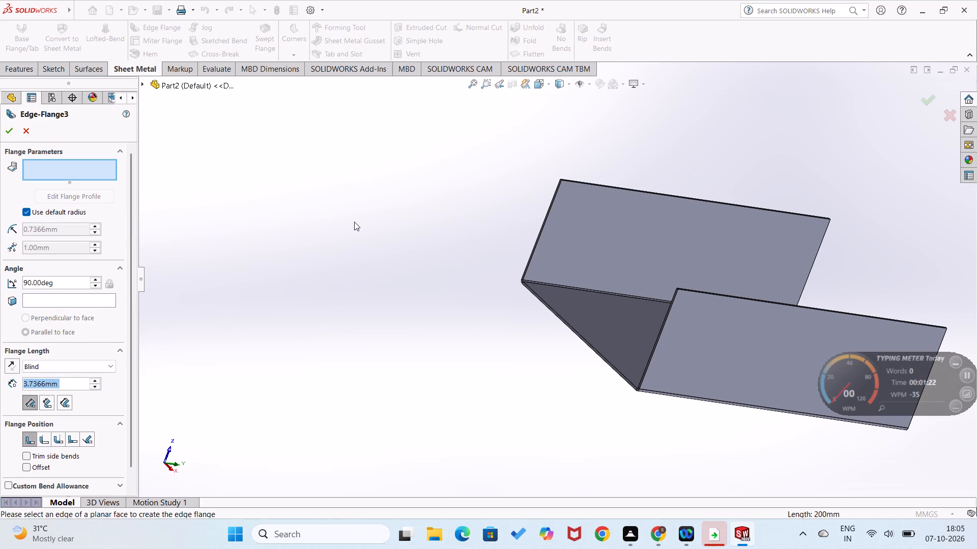
pyautogui.moveTo(358, 221); pyautogui.dragTo(431, 344, button='middle')
pyautogui.scroll(-2, 514, 247)
pyautogui.moveTo(515, 245); pyautogui.dragTo(504, 252, button='middle')
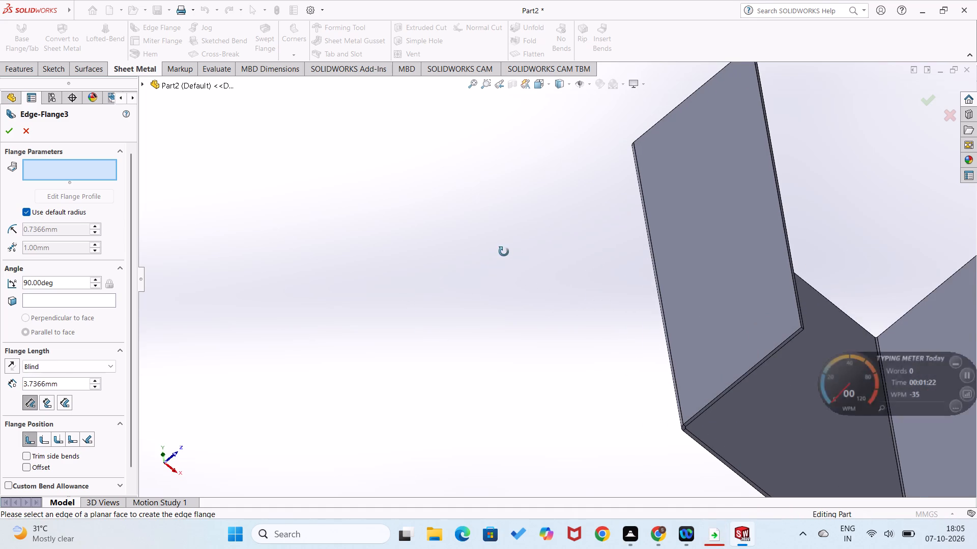
pyautogui.moveTo(504, 252); pyautogui.dragTo(482, 266, button='middle')
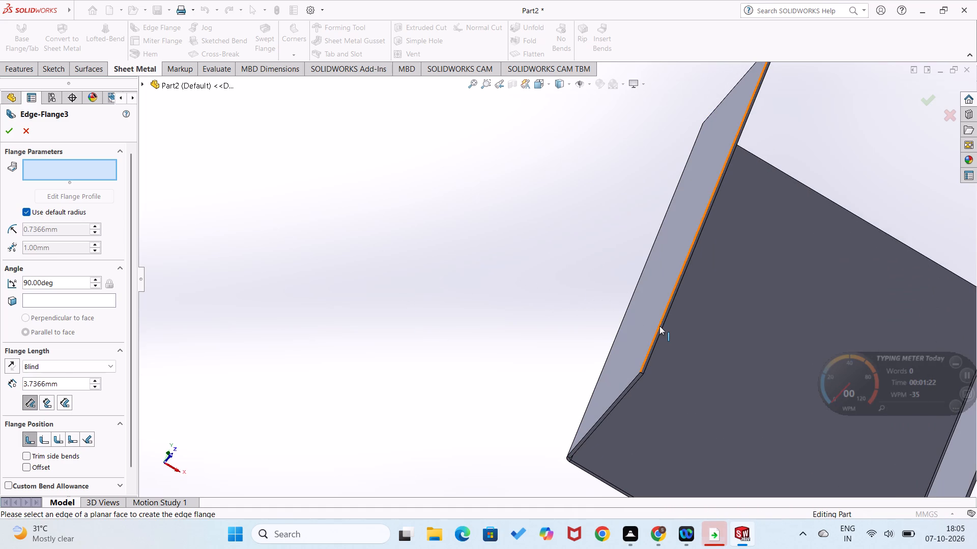
pyautogui.click(659, 326)
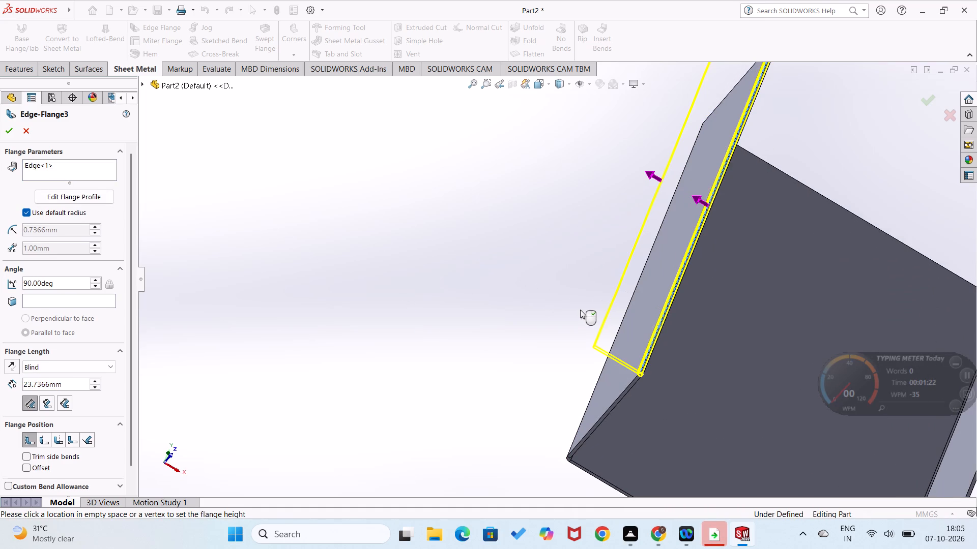
pyautogui.click(580, 310)
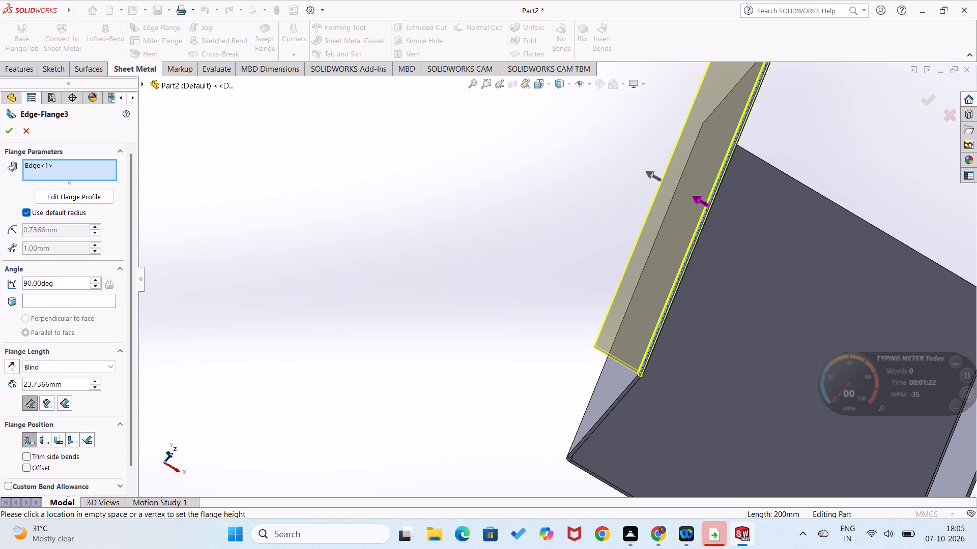
pyautogui.moveTo(72, 380); pyautogui.dragTo(20, 375)
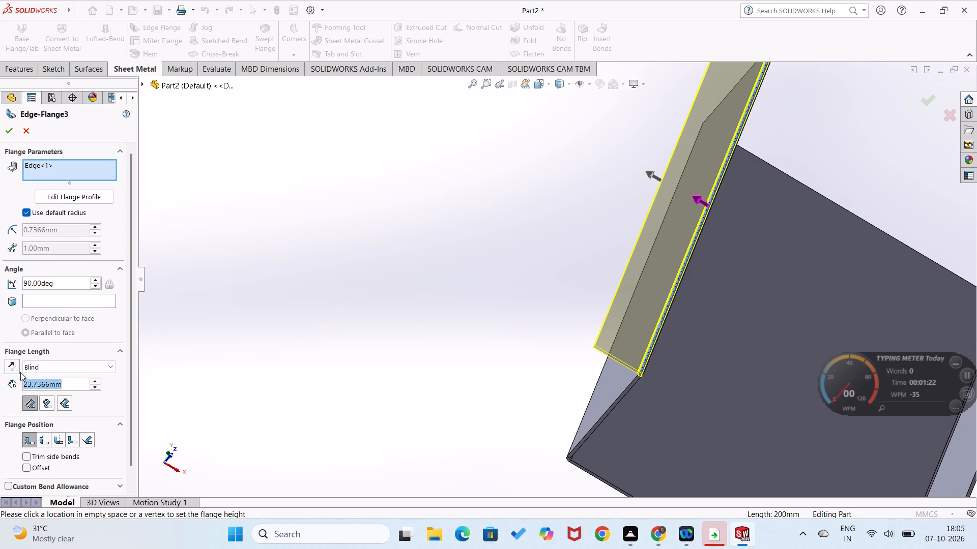
pyautogui.write('30')
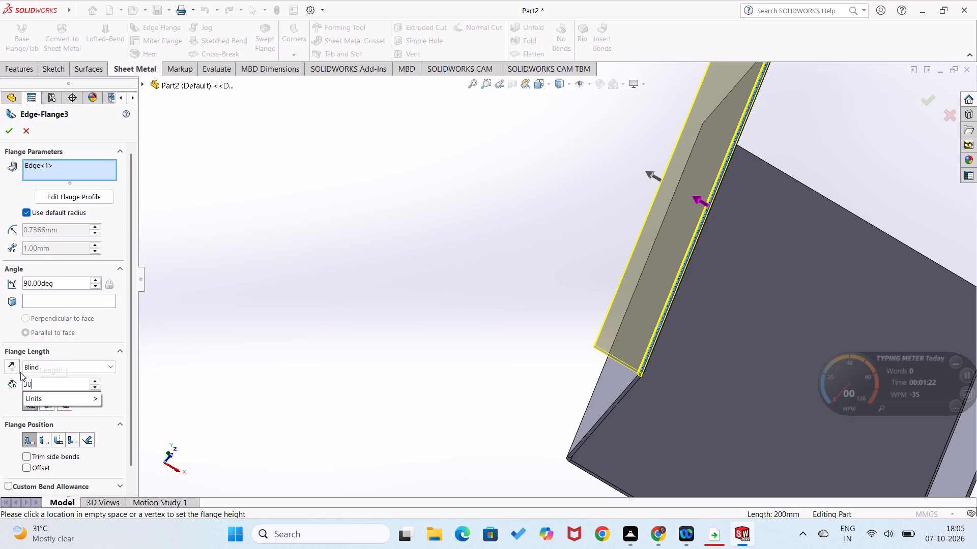
pyautogui.press('Return')
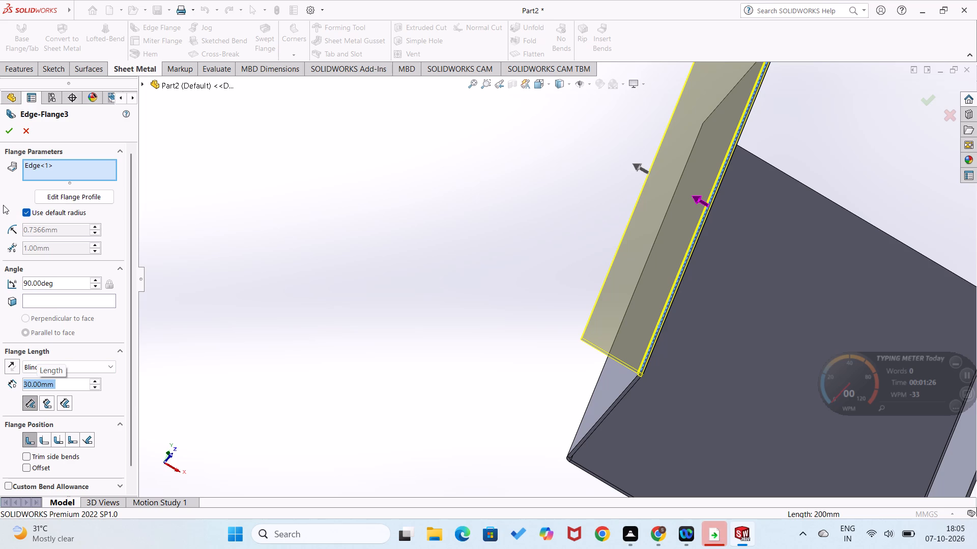
pyautogui.click(3, 126)
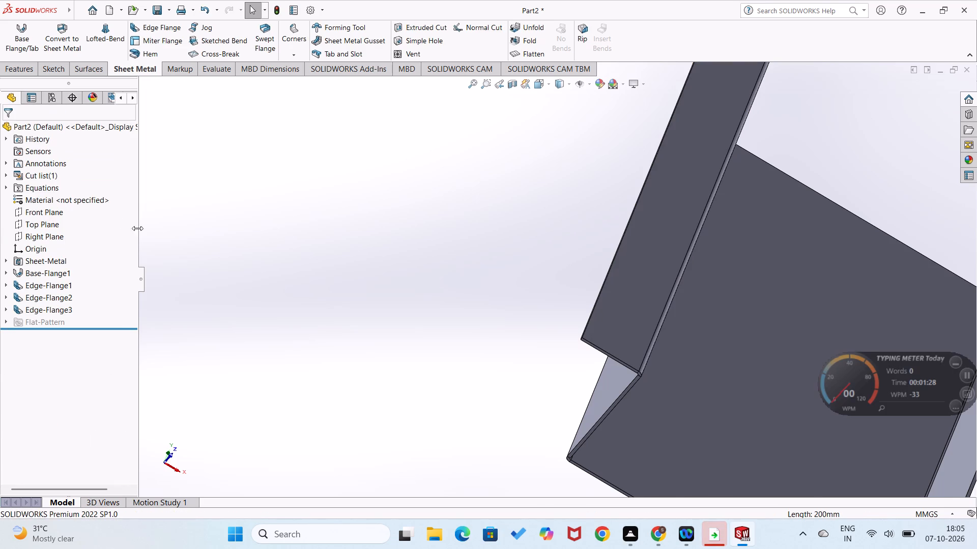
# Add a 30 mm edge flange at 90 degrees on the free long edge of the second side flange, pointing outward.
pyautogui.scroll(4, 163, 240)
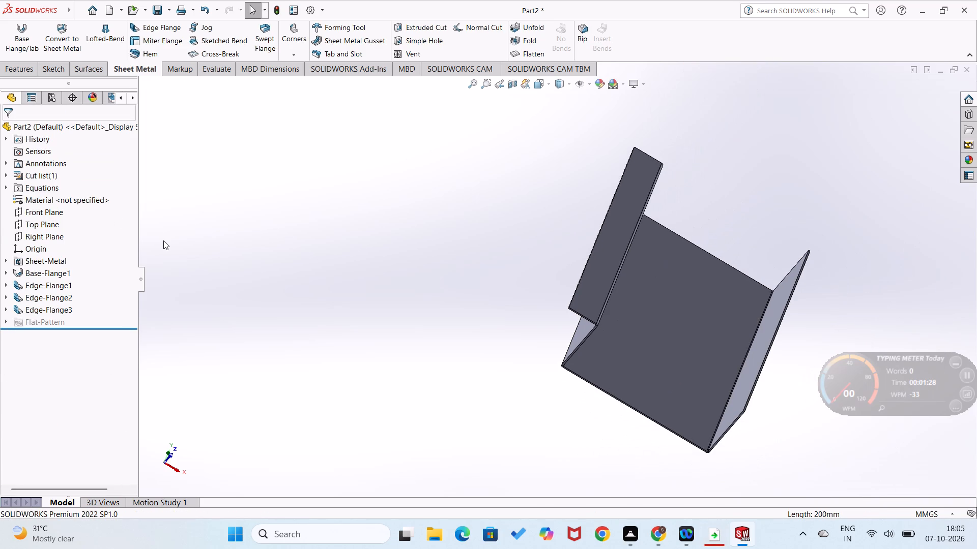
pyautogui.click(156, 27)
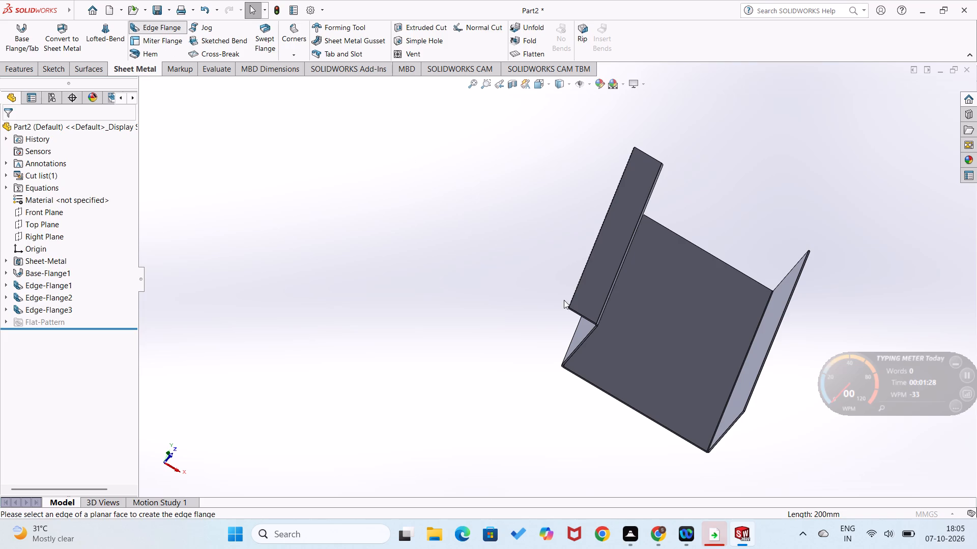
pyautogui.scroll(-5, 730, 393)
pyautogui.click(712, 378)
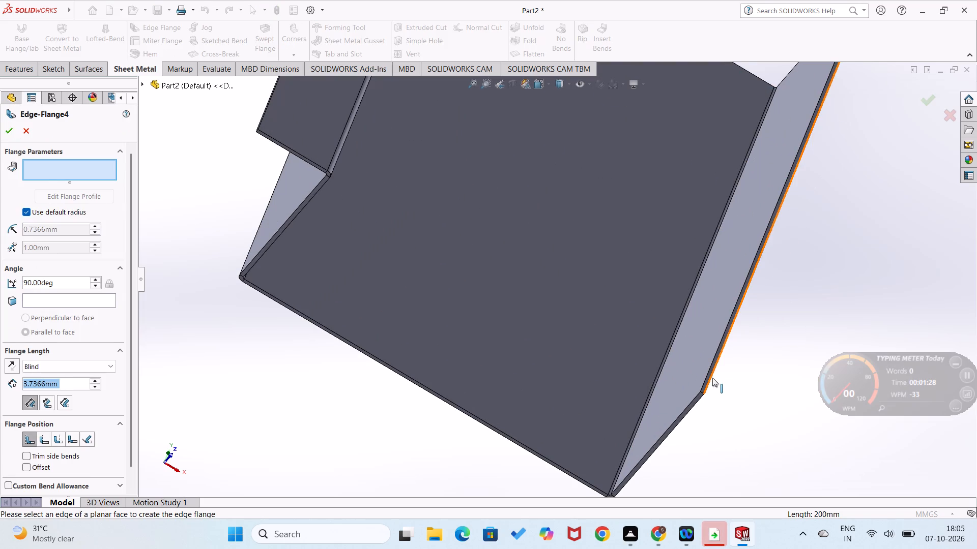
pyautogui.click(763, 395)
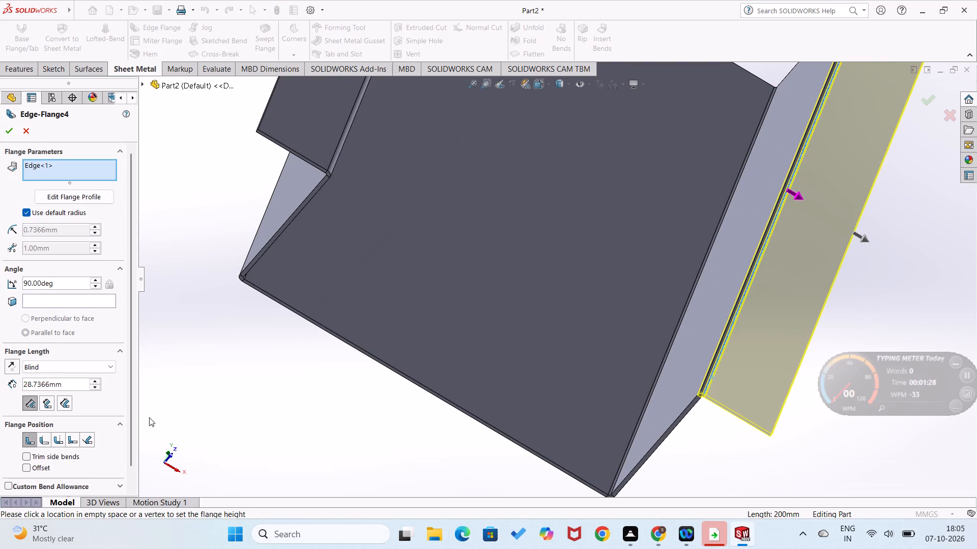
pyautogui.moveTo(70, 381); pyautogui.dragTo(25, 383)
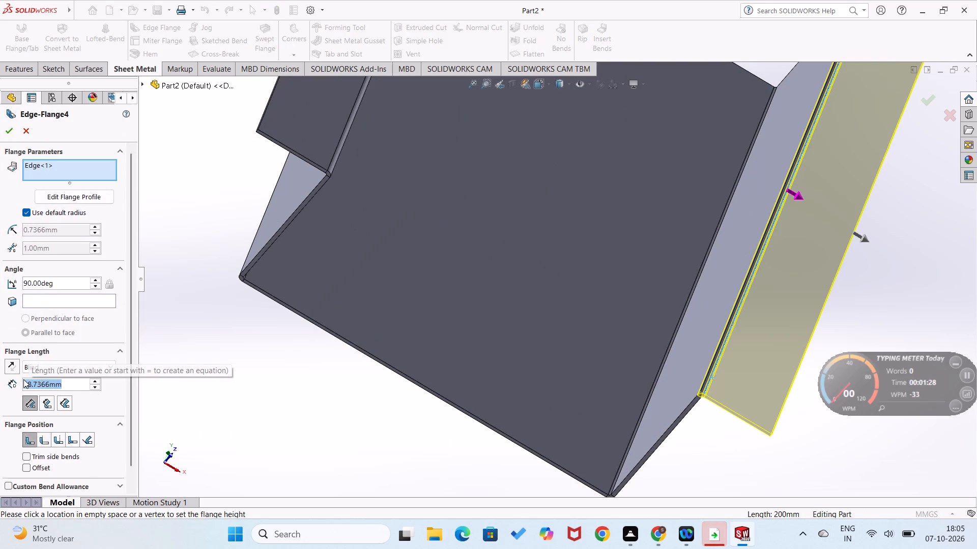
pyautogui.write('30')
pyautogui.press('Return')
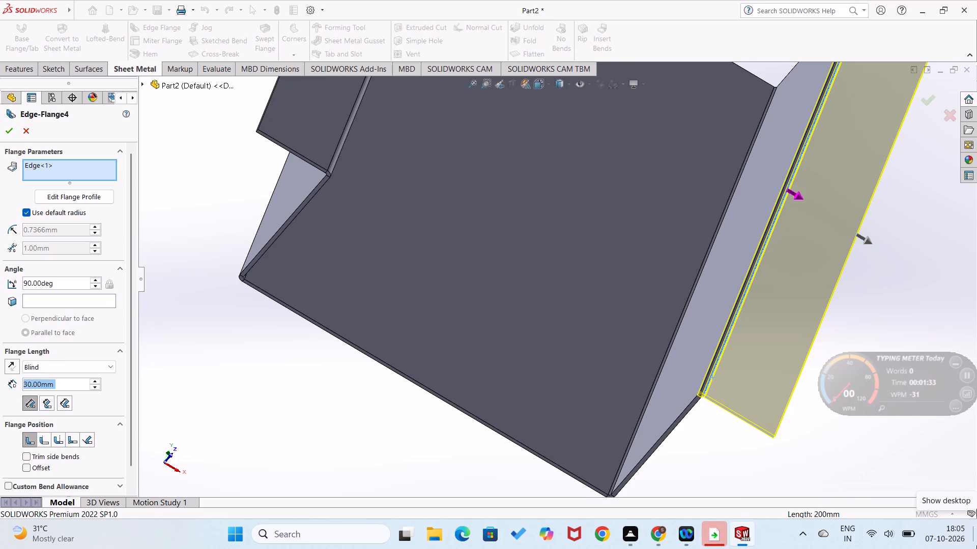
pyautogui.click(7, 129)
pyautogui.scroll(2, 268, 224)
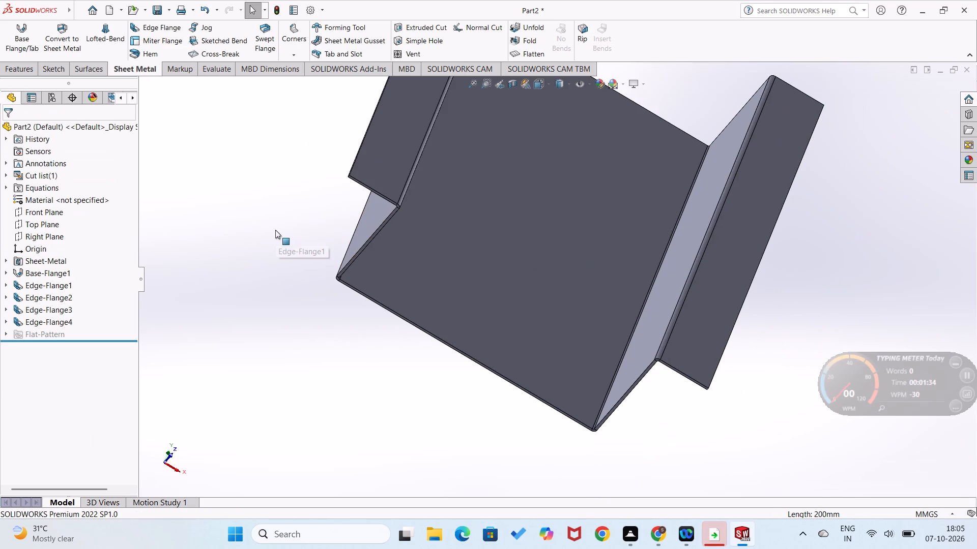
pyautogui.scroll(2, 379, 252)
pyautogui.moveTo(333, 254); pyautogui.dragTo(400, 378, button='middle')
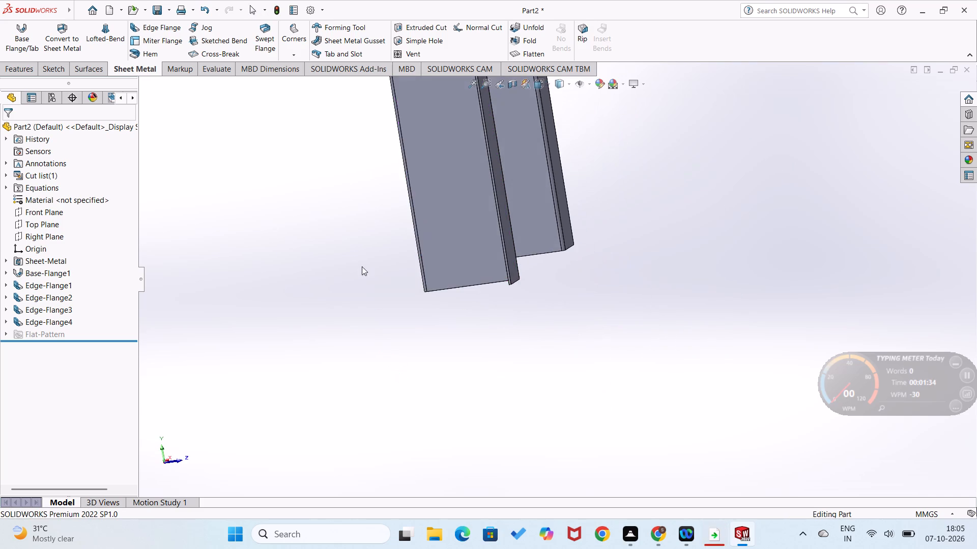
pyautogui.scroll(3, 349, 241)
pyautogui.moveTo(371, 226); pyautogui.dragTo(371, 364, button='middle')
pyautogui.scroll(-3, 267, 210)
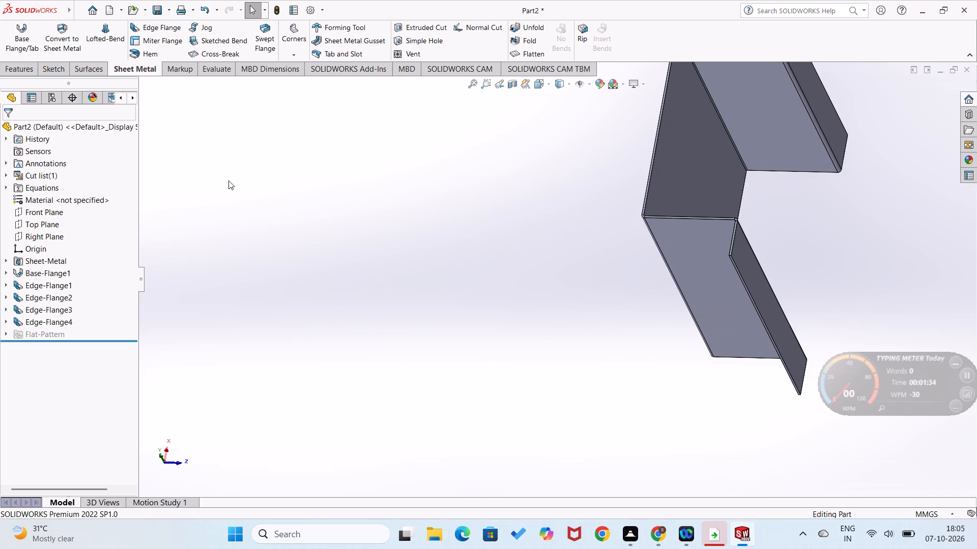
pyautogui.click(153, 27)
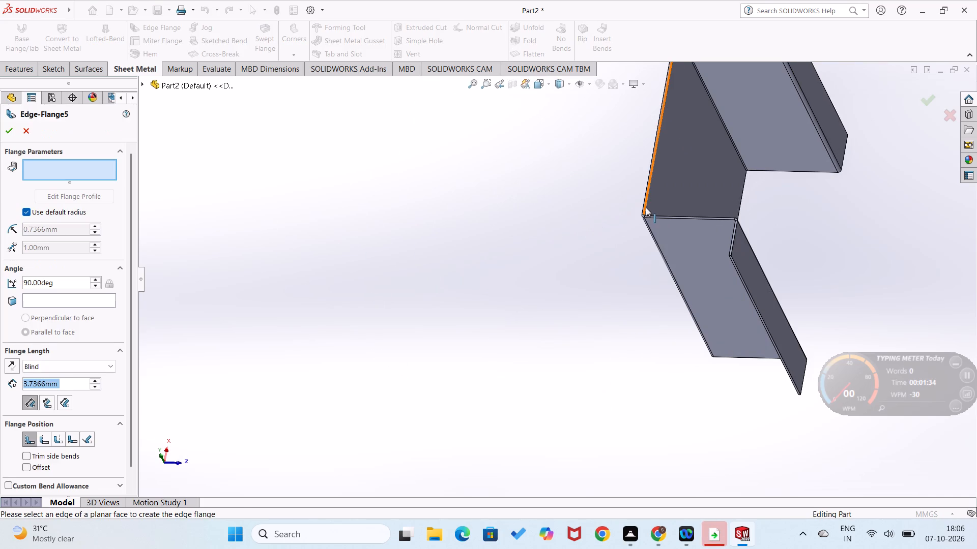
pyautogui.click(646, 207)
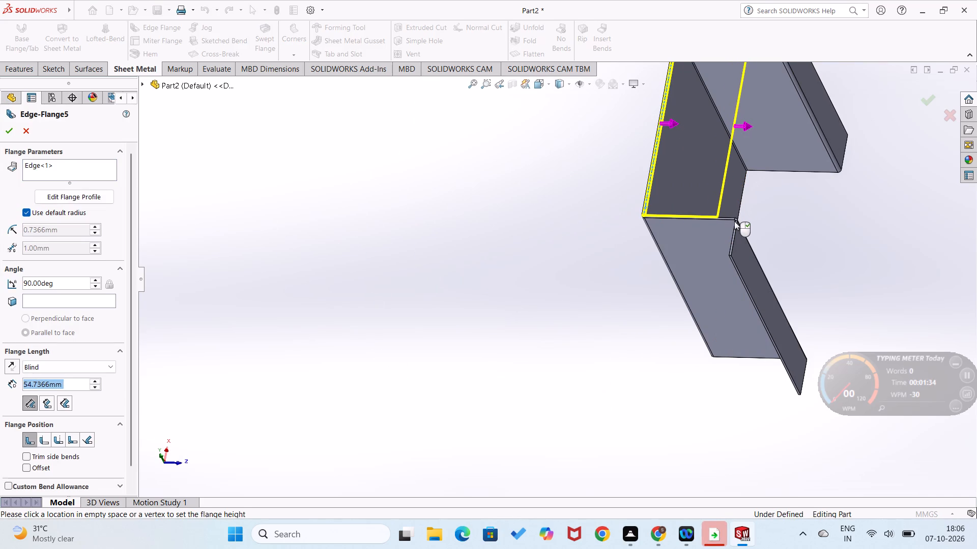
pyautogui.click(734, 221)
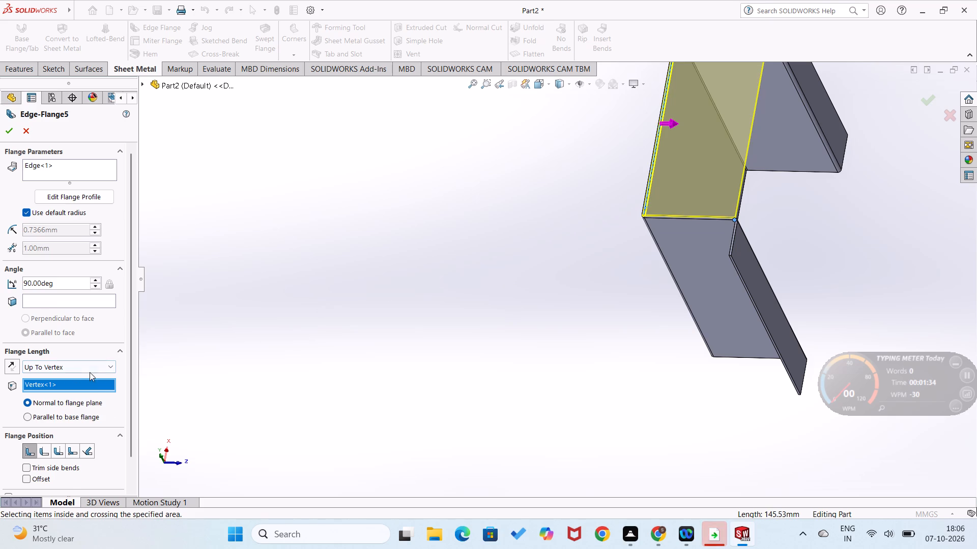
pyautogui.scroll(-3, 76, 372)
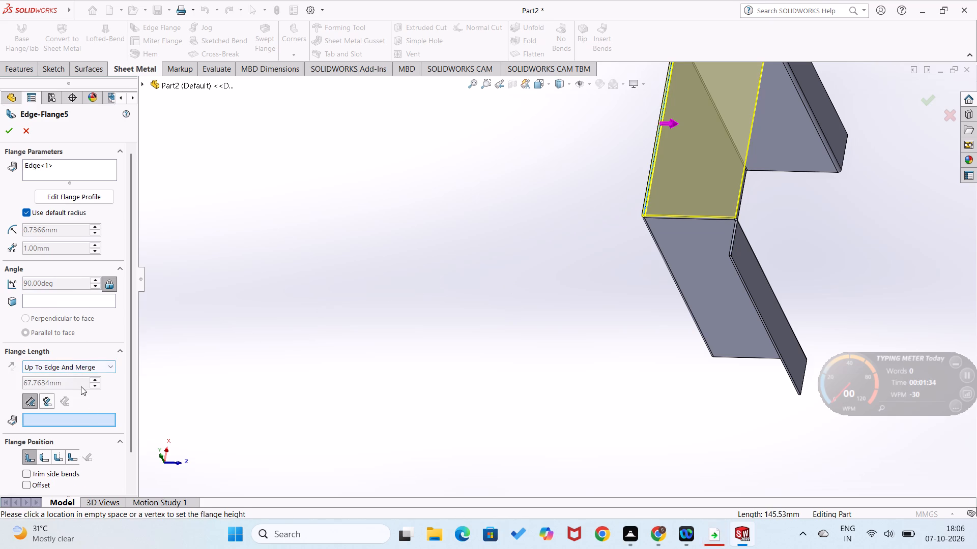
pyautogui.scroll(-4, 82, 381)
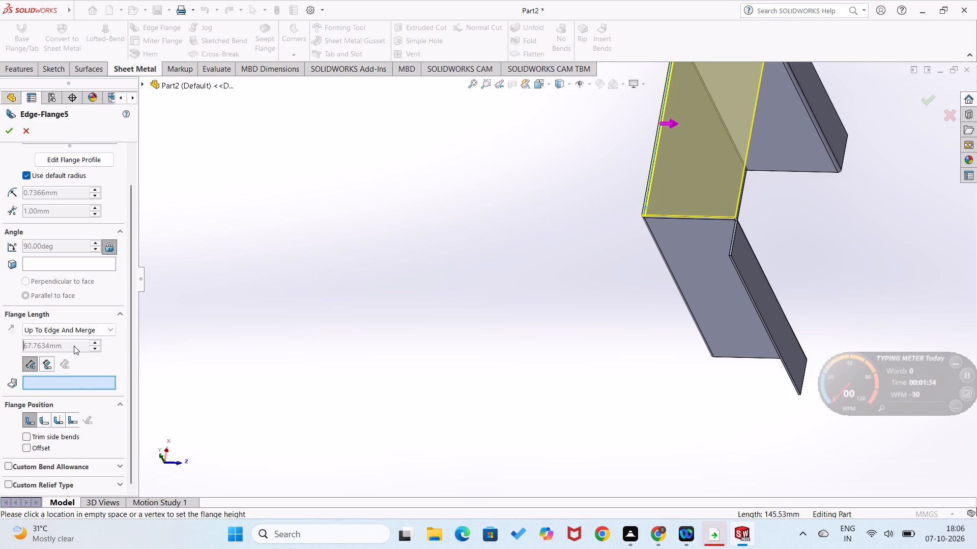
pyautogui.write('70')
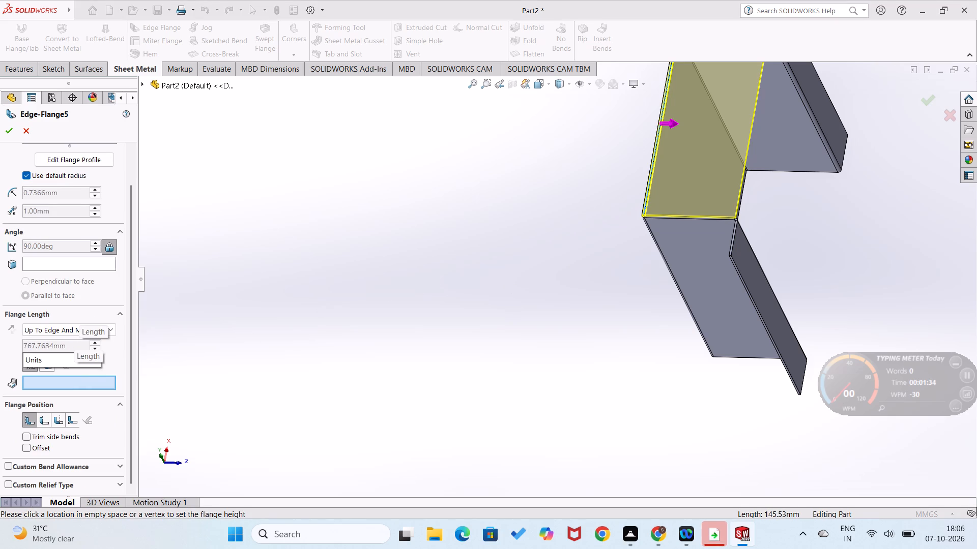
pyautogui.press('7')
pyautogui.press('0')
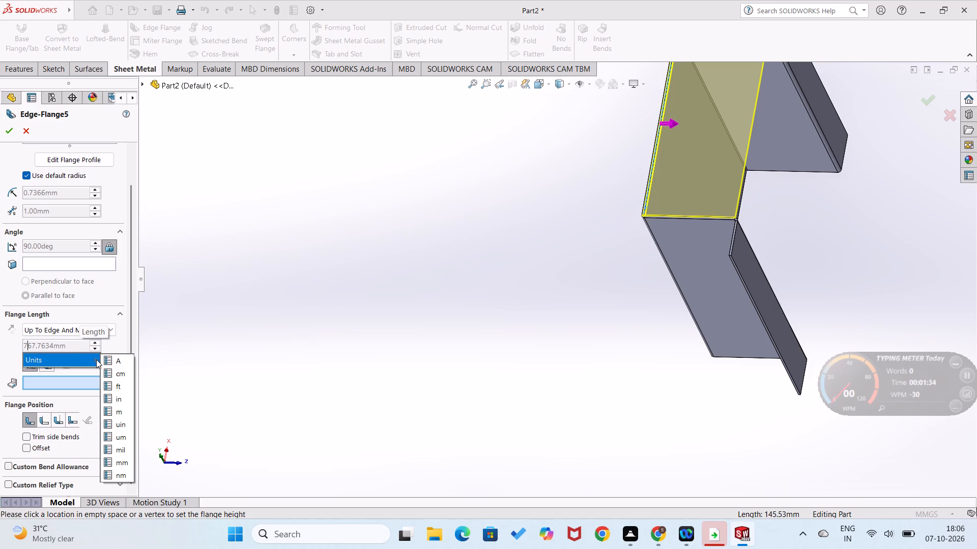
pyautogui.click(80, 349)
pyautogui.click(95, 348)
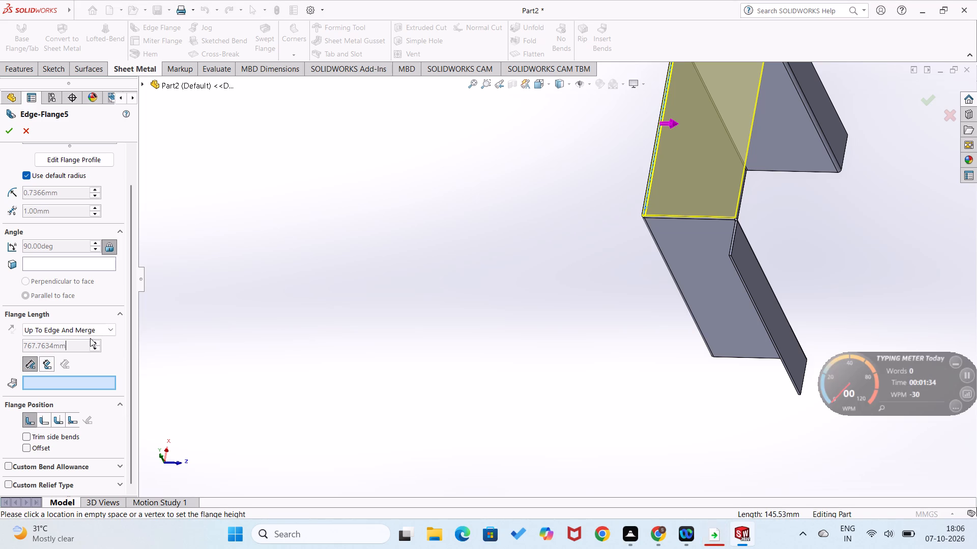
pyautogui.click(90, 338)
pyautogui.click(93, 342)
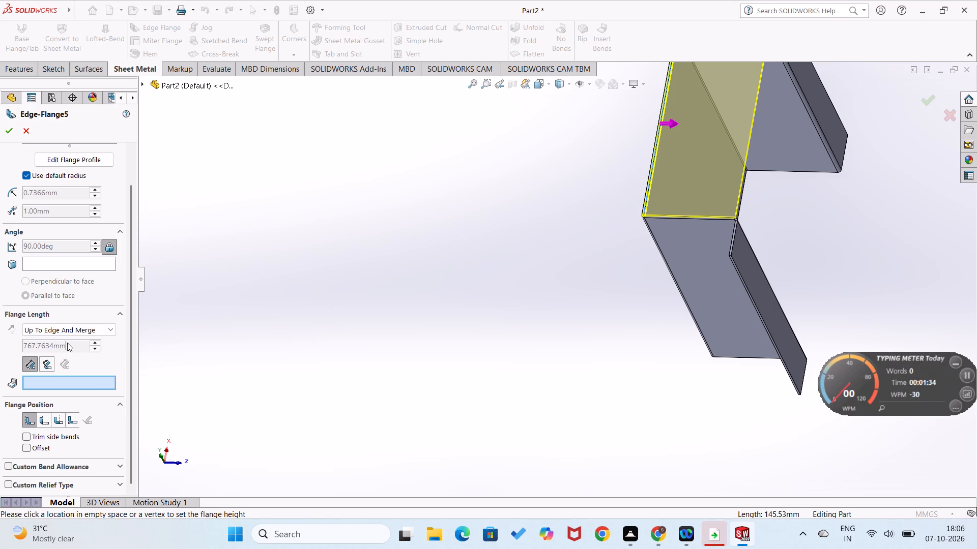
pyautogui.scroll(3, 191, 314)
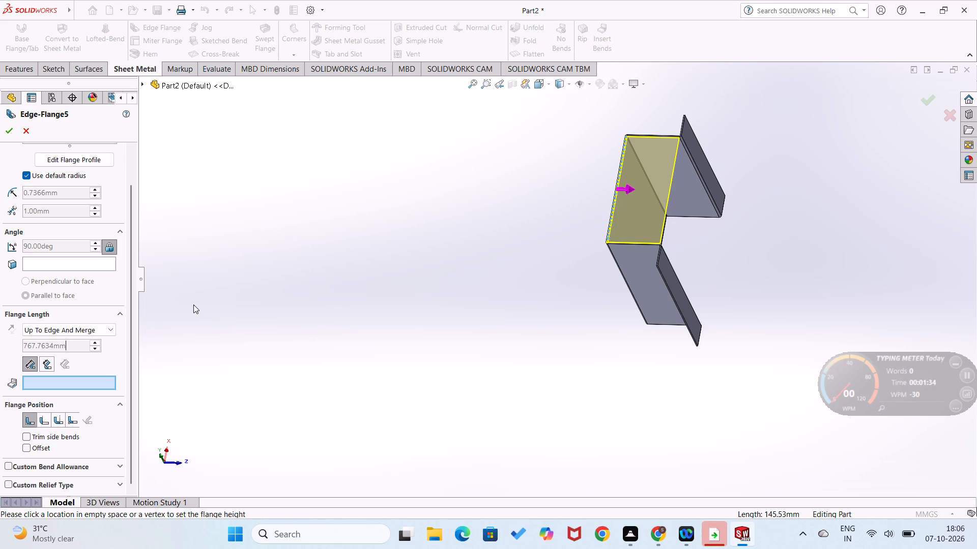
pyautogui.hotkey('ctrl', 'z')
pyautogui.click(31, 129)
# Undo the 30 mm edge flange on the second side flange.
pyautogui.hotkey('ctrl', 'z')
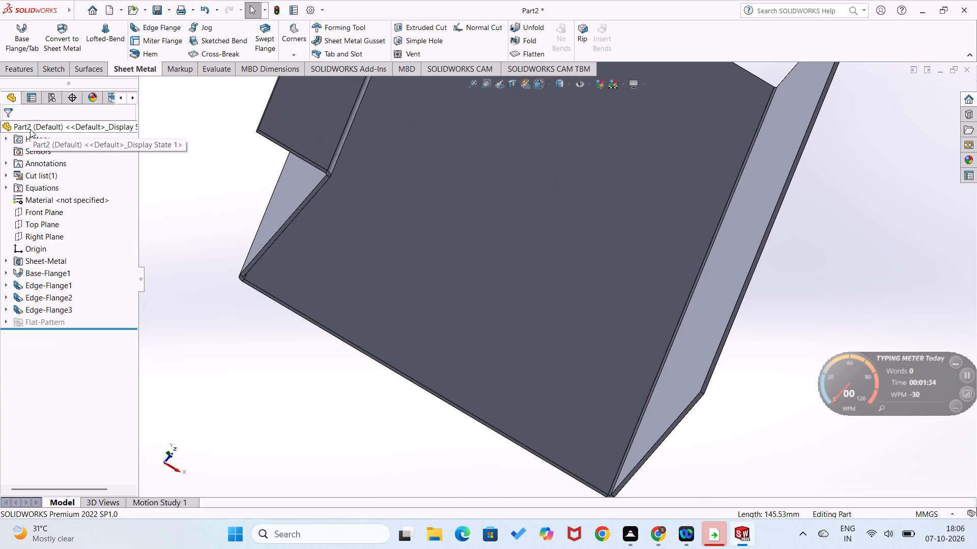
# Add a 70 mm edge flange at 90 degrees on the base plate's 150 mm edge at the +Y end, facing the same way as the side flanges.
pyautogui.scroll(4, 217, 232)
pyautogui.moveTo(250, 233); pyautogui.dragTo(280, 369, button='middle')
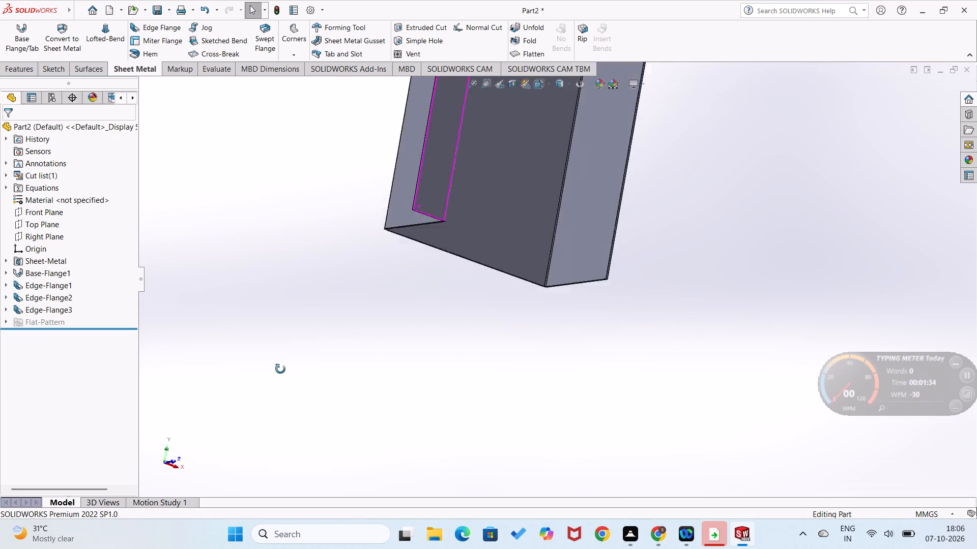
pyautogui.moveTo(280, 369); pyautogui.dragTo(283, 364, button='middle')
pyautogui.scroll(4, 285, 269)
pyautogui.moveTo(397, 219); pyautogui.dragTo(390, 361, button='middle')
pyautogui.scroll(1, 397, 224)
pyautogui.scroll(-5, 446, 210)
pyautogui.click(155, 23)
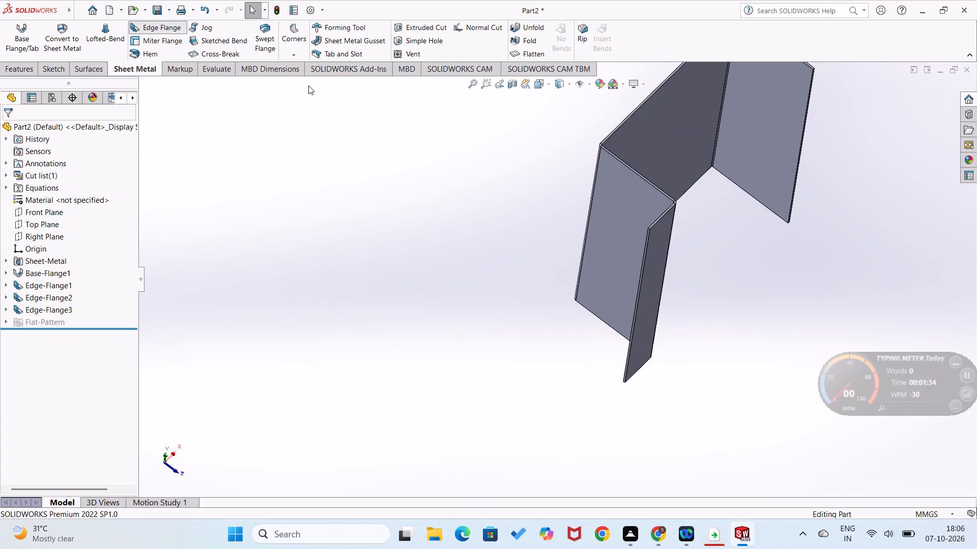
pyautogui.click(605, 141)
pyautogui.click(631, 175)
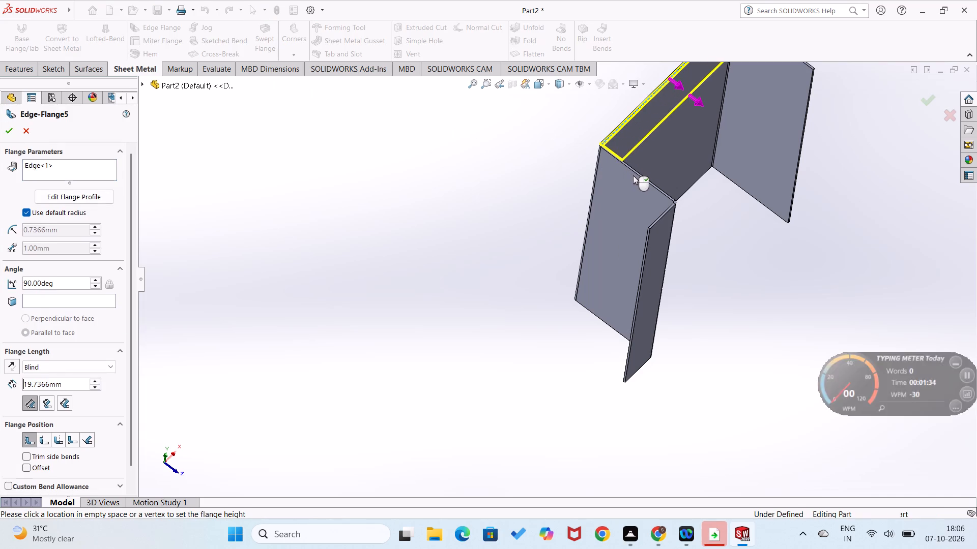
pyautogui.moveTo(79, 391); pyautogui.dragTo(77, 391)
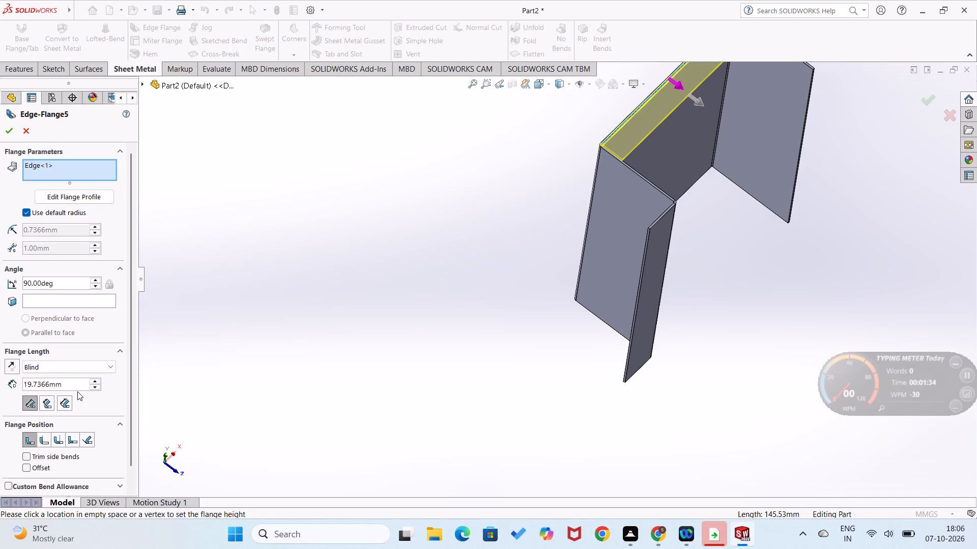
pyautogui.moveTo(77, 391); pyautogui.dragTo(72, 390)
pyautogui.click(82, 386)
pyautogui.moveTo(84, 386); pyautogui.dragTo(30, 380)
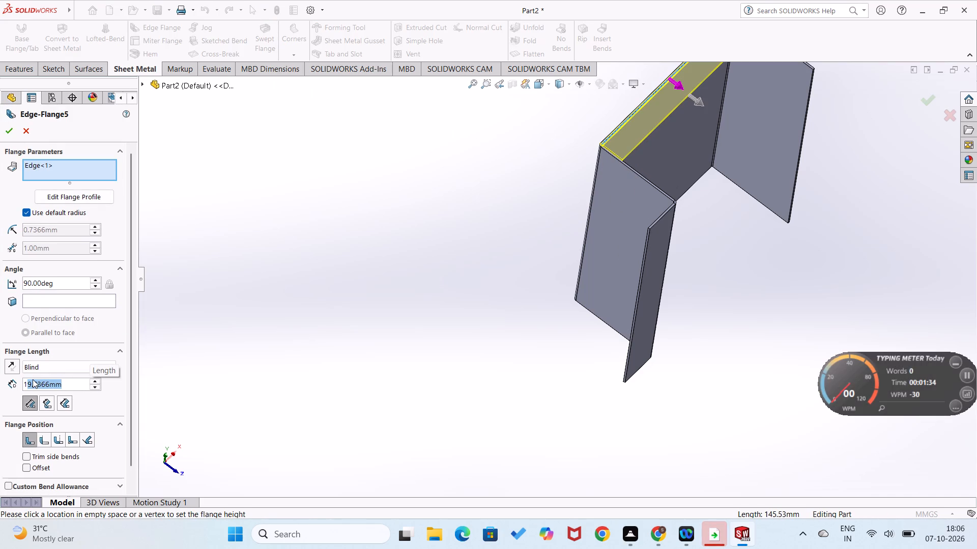
pyautogui.write('70')
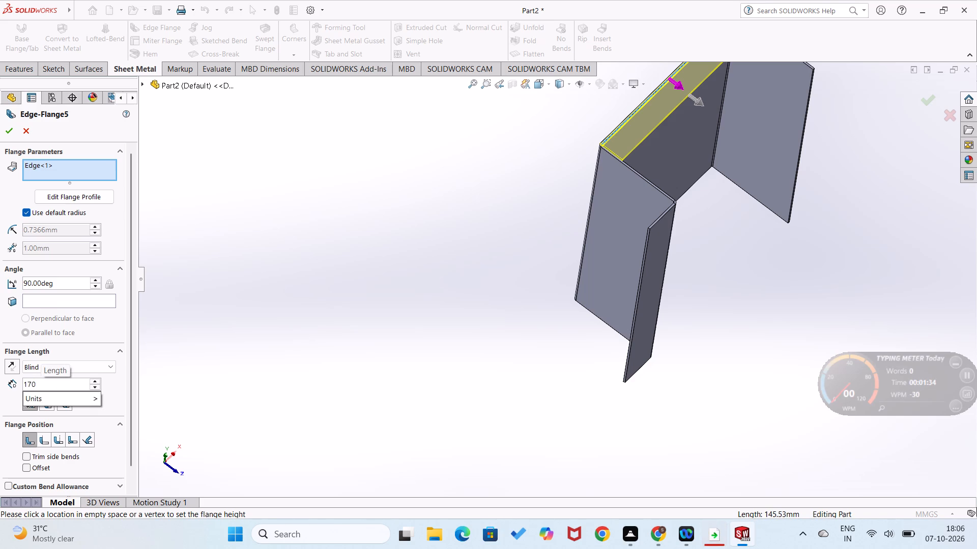
pyautogui.press('BackSpace')
pyautogui.press('BackSpace')
pyautogui.press('BackSpace')
pyautogui.write('70')
pyautogui.press('Return')
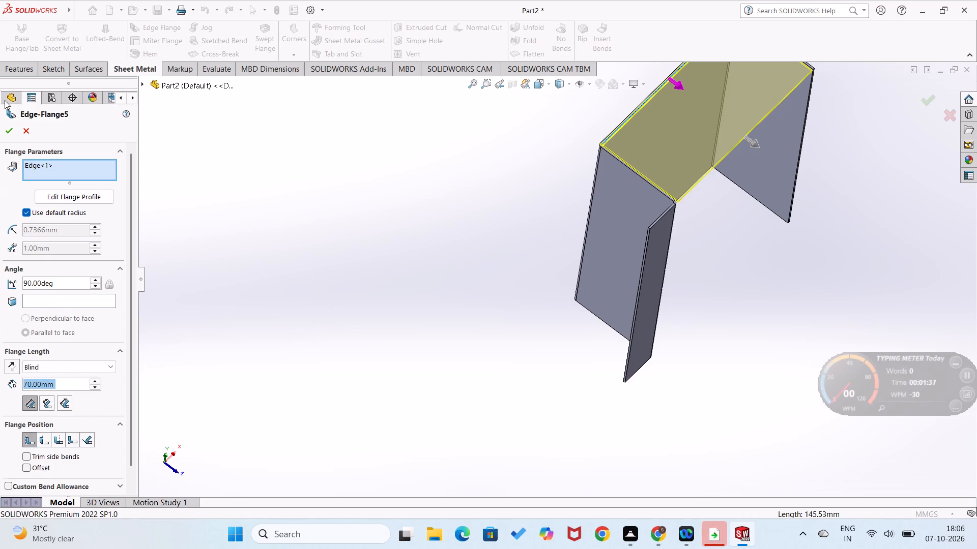
pyautogui.click(10, 128)
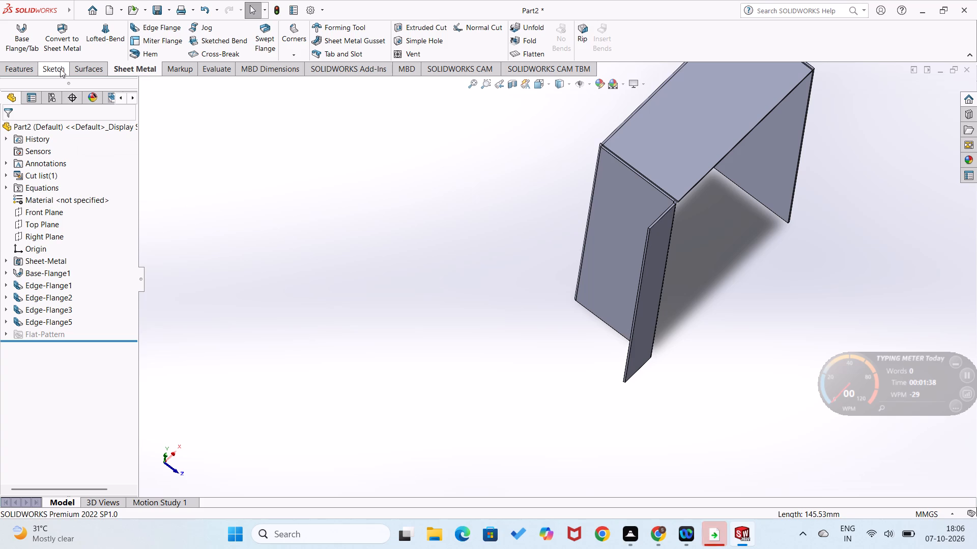
# Add a 30 mm edge flange at 90 degrees on the free long edge of the new end flange, pointing outward.
pyautogui.click(156, 27)
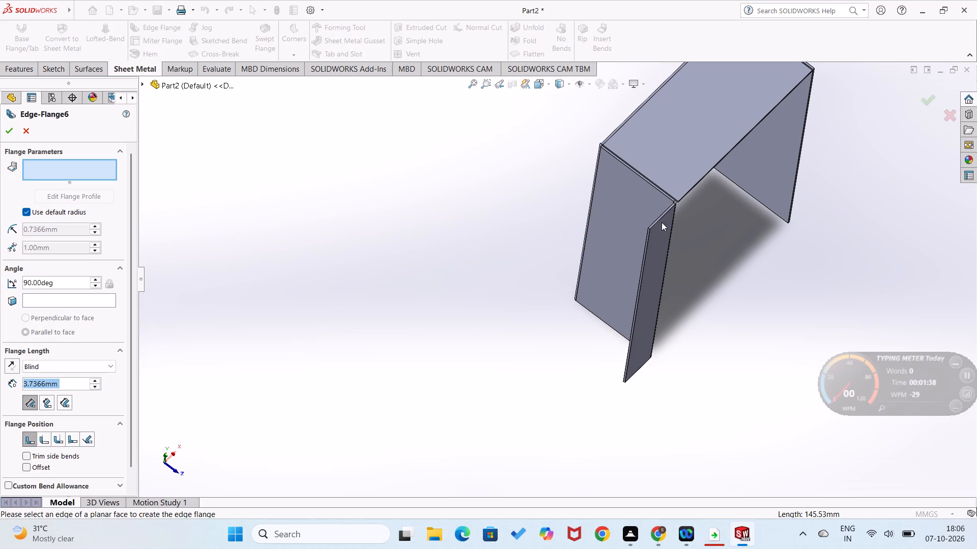
pyautogui.moveTo(662, 222); pyautogui.dragTo(576, 152, button='middle')
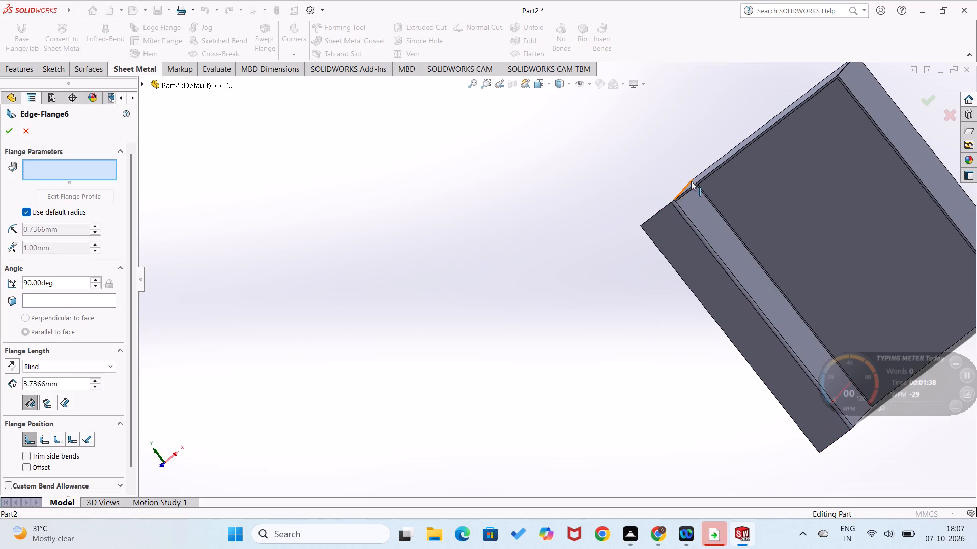
pyautogui.click(691, 185)
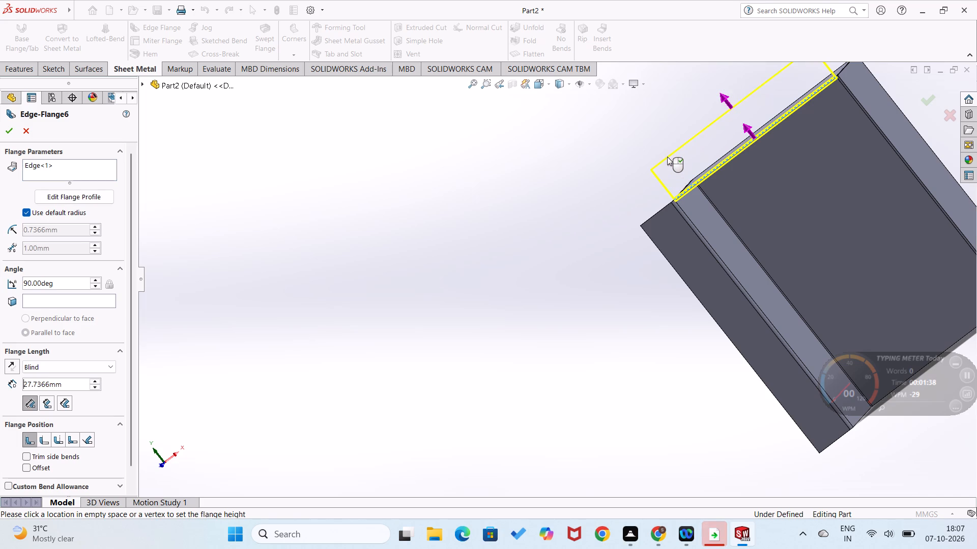
pyautogui.click(667, 157)
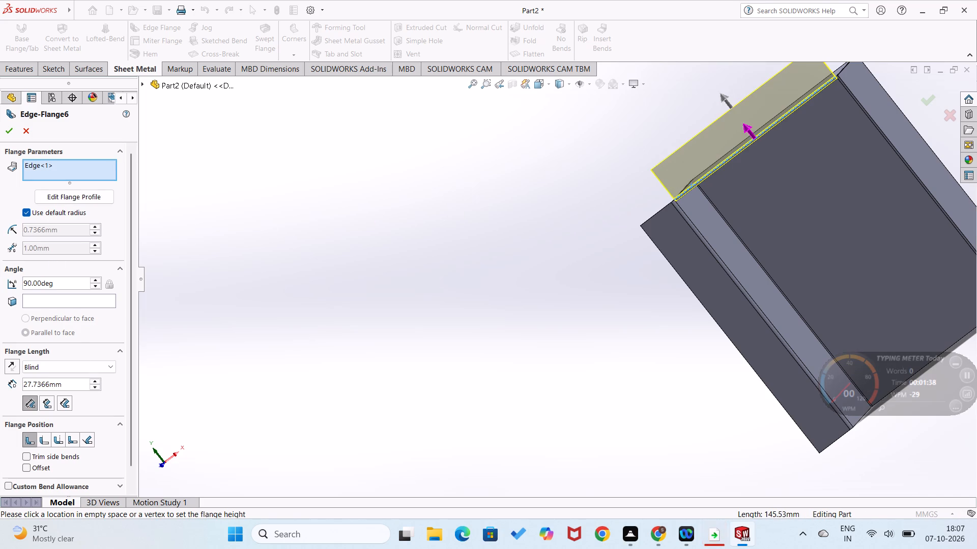
pyautogui.moveTo(86, 387); pyautogui.dragTo(0, 377)
pyautogui.write('30')
pyautogui.press('Return')
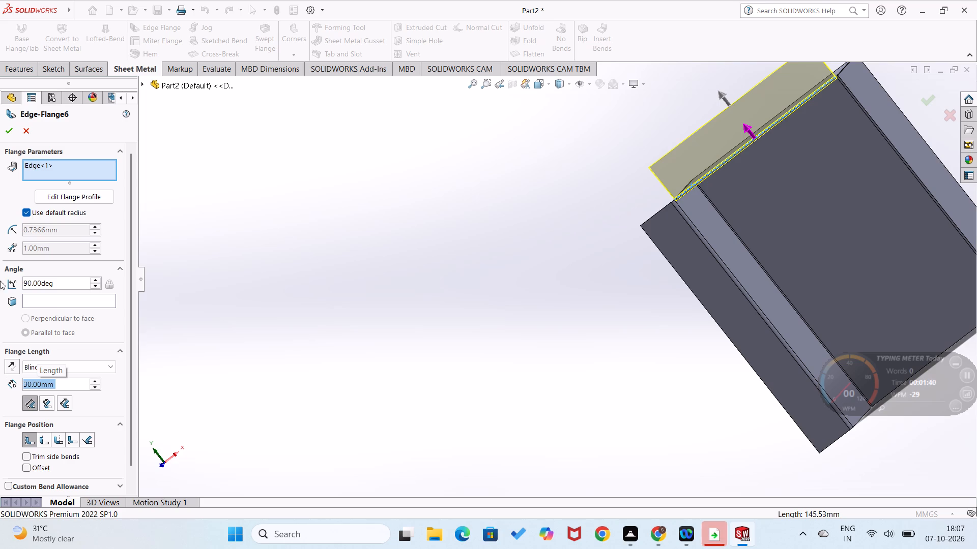
pyautogui.click(8, 130)
pyautogui.click(335, 335)
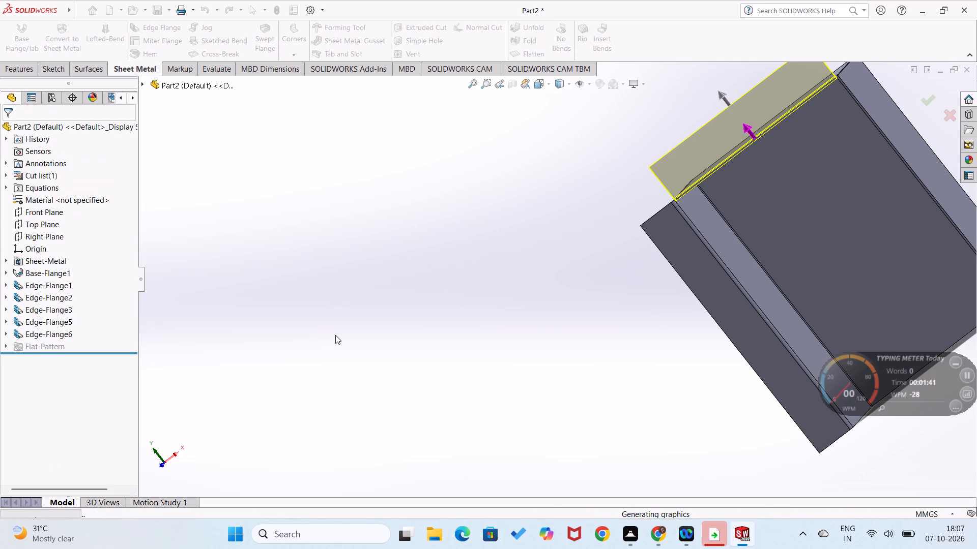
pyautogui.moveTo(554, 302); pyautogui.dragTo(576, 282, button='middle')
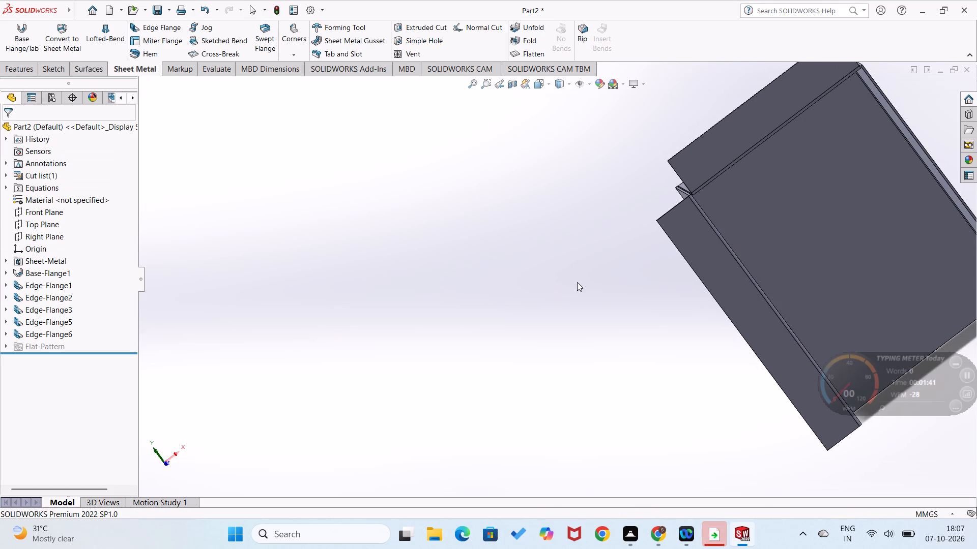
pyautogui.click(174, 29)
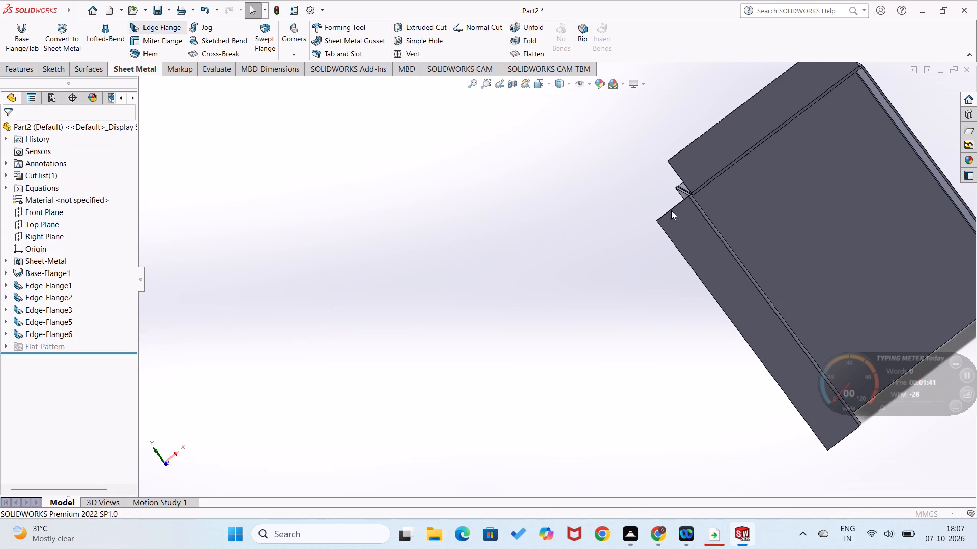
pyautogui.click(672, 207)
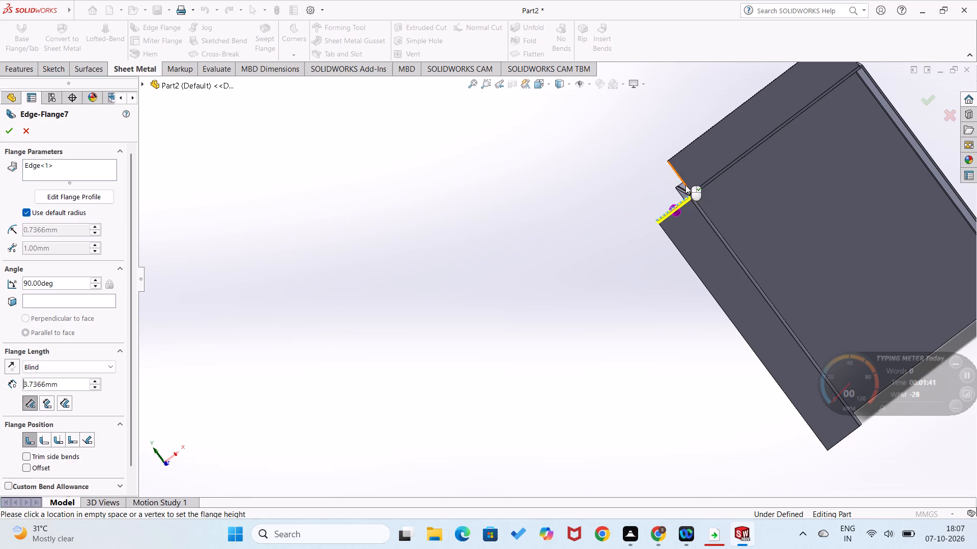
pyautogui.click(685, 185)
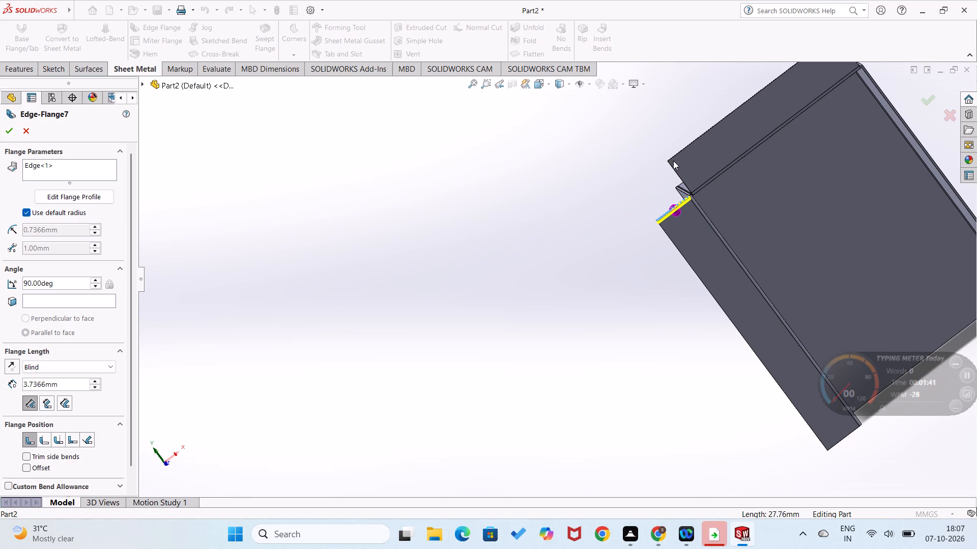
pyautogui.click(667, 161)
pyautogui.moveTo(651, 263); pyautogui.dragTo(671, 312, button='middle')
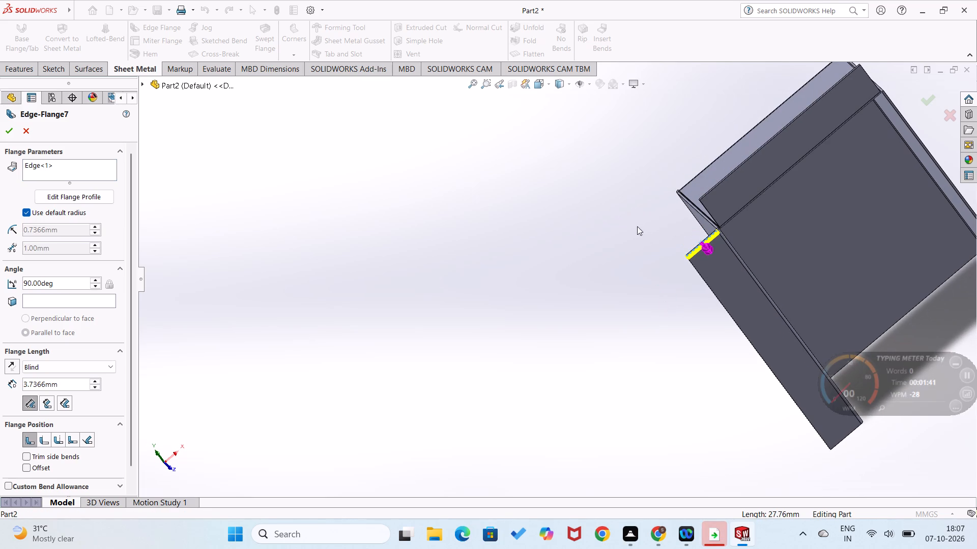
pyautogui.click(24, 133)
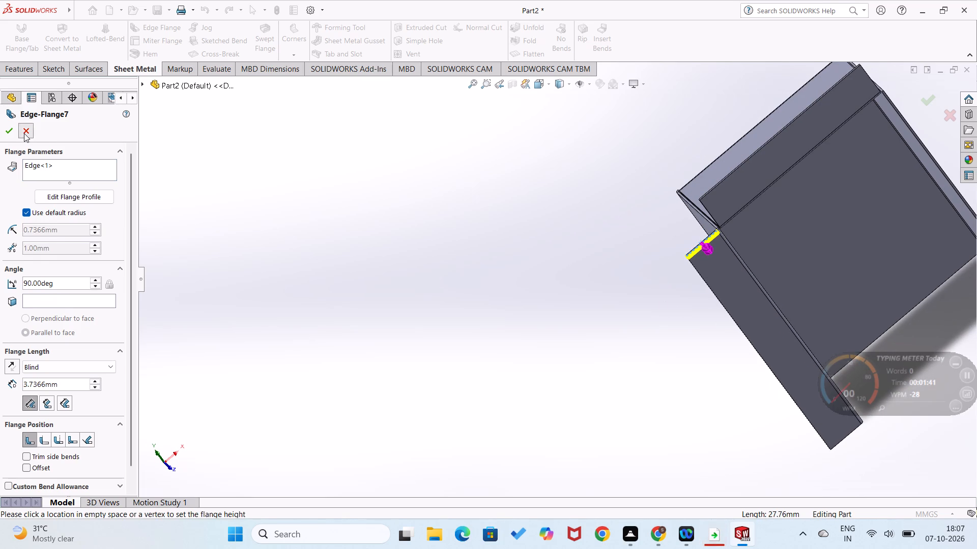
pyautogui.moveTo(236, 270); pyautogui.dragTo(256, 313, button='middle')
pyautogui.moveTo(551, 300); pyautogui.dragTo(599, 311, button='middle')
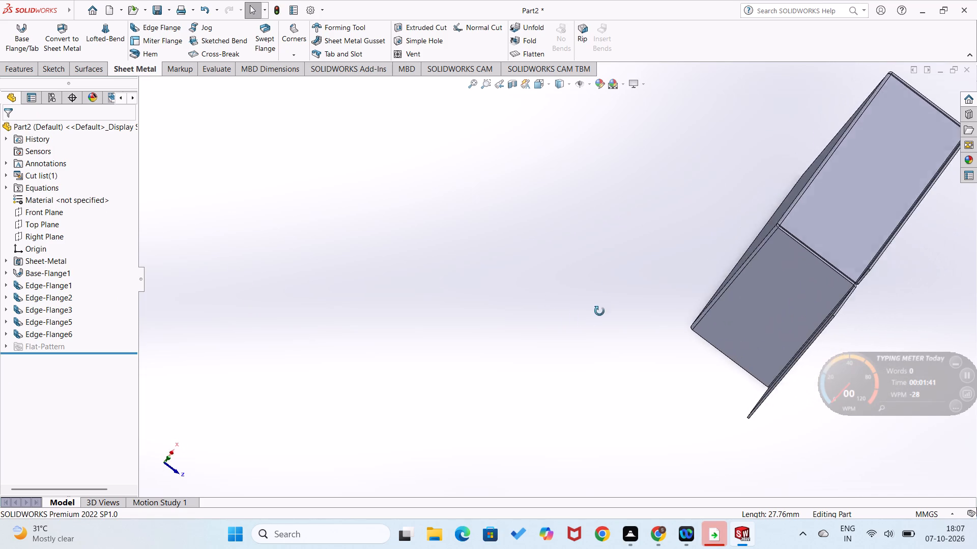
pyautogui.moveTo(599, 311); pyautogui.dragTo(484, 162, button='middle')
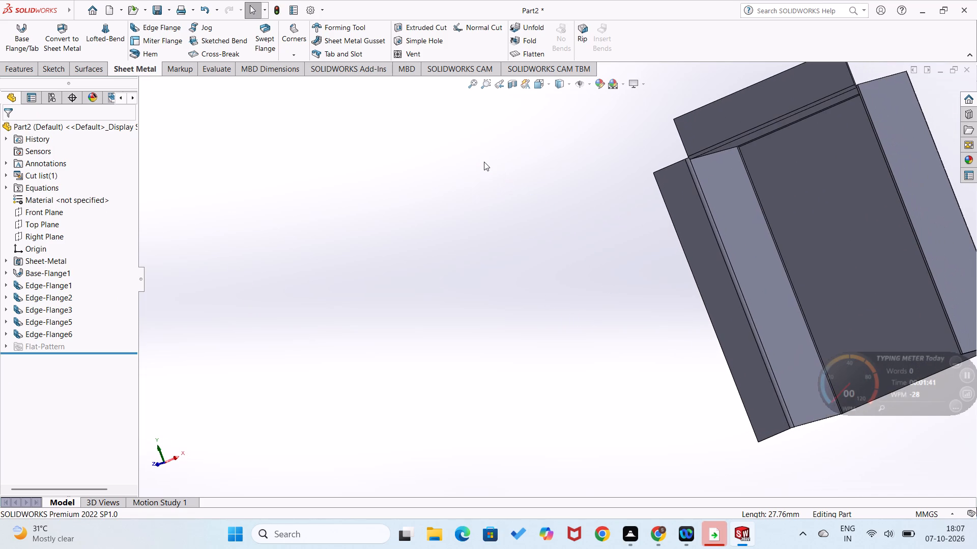
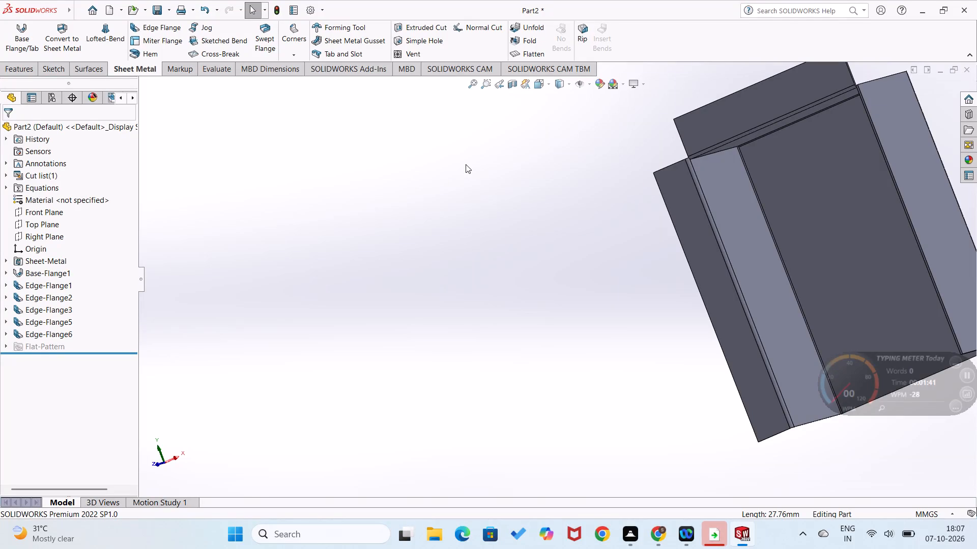
# Examine the sheet-metal part and its edge flanges from several sides.
pyautogui.scroll(1, 466, 164)
pyautogui.moveTo(507, 237); pyautogui.dragTo(559, 219, button='middle')
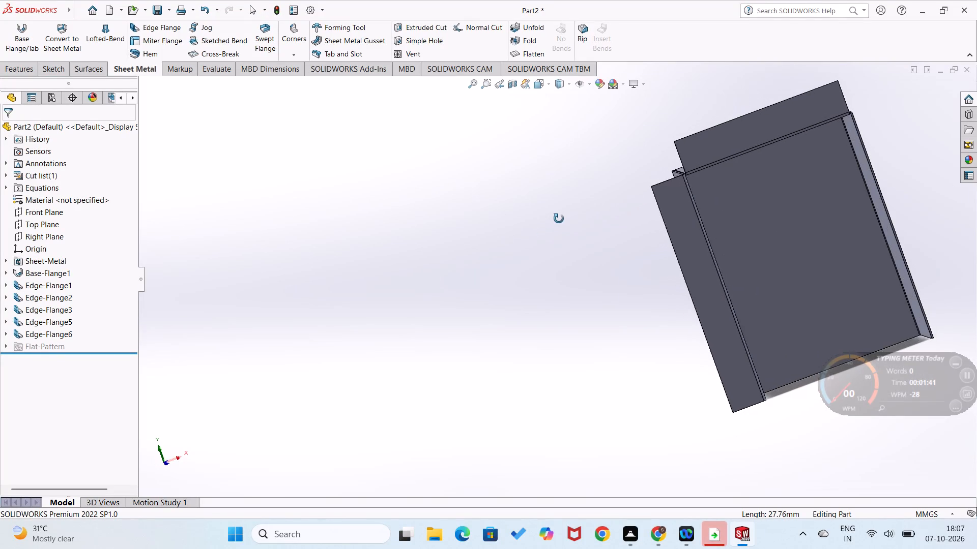
pyautogui.moveTo(559, 219); pyautogui.dragTo(591, 208, button='middle')
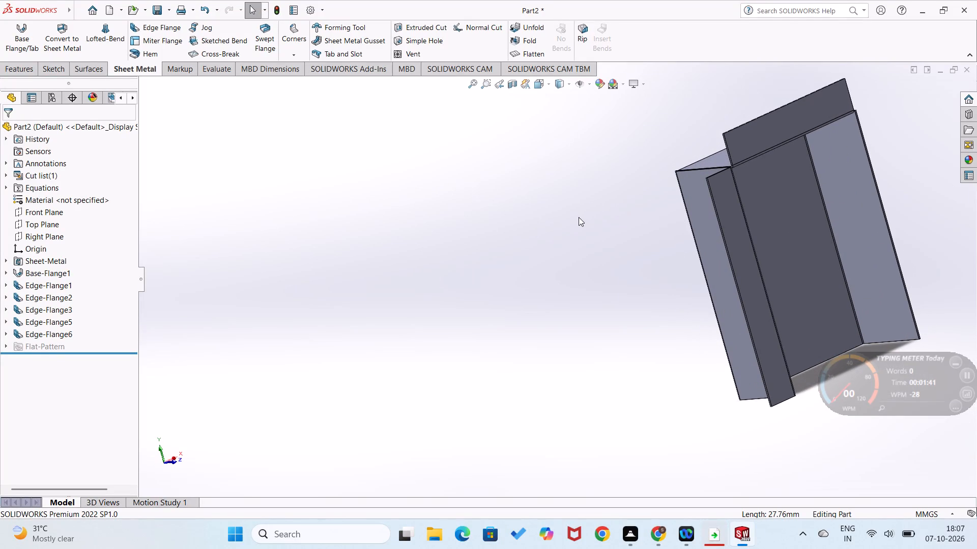
pyautogui.scroll(1, 567, 227)
pyautogui.moveTo(567, 227); pyautogui.dragTo(548, 275, button='middle')
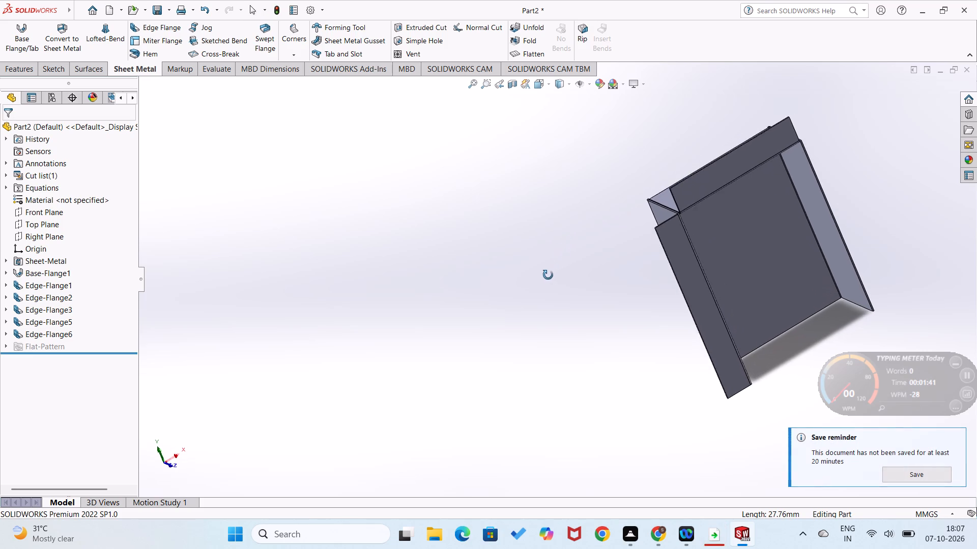
pyautogui.moveTo(548, 275); pyautogui.dragTo(391, 378, button='middle')
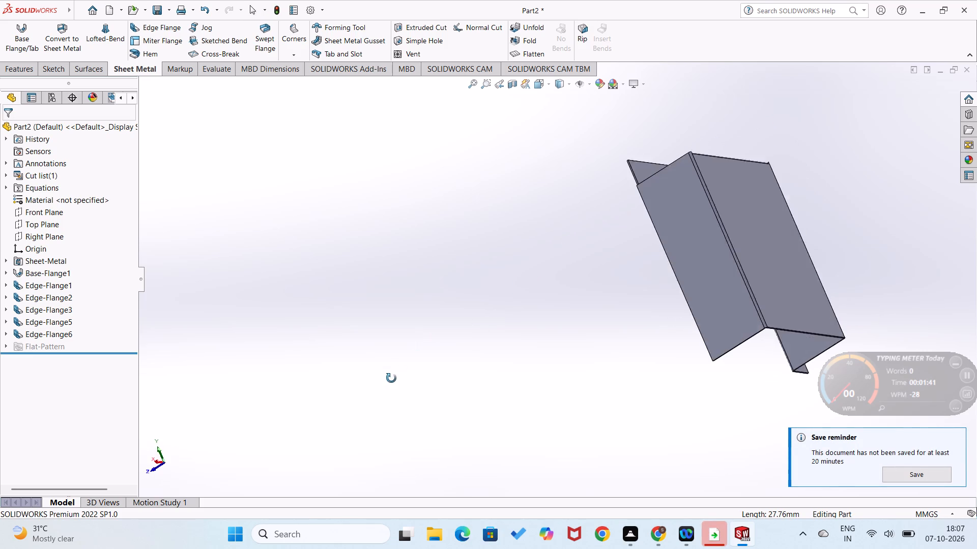
pyautogui.moveTo(391, 378); pyautogui.dragTo(175, 205, button='middle')
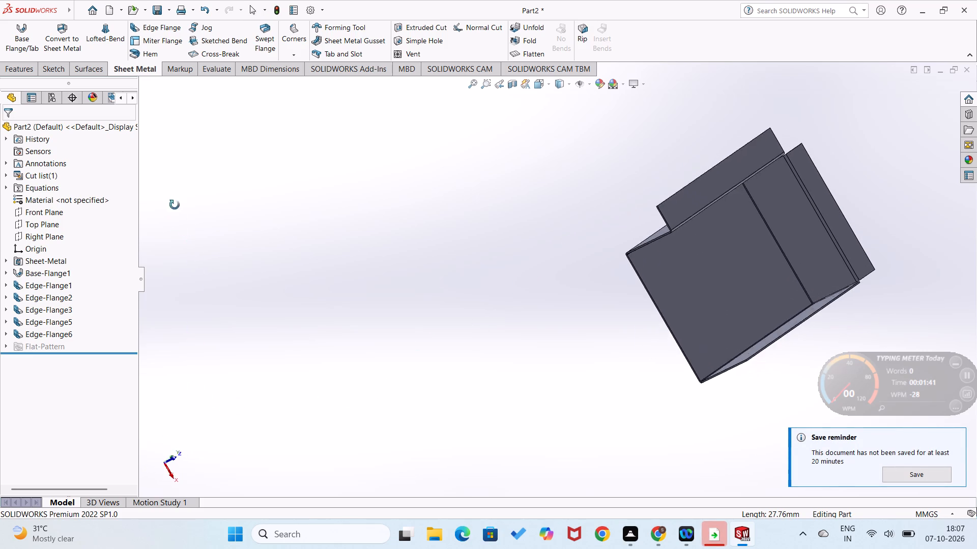
pyautogui.moveTo(175, 205); pyautogui.dragTo(115, 259, button='middle')
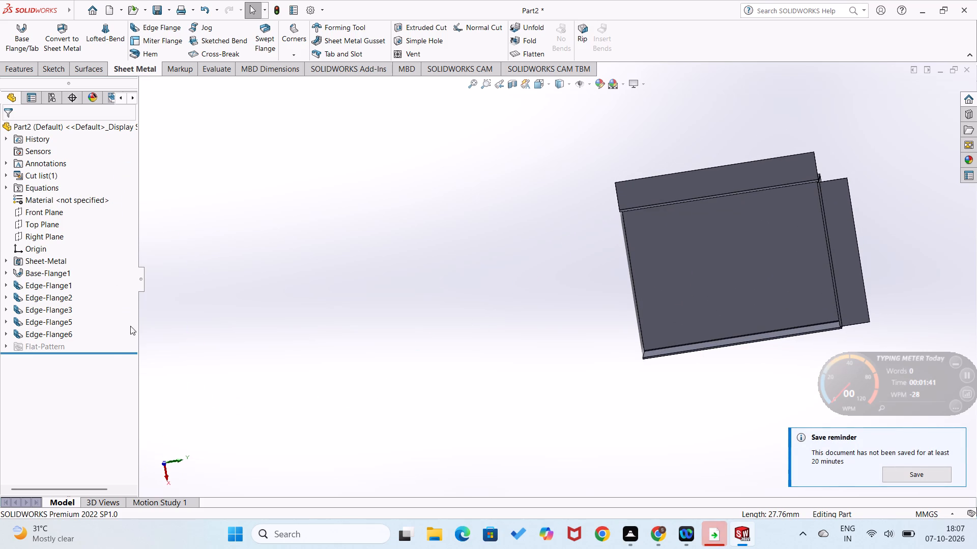
pyautogui.moveTo(416, 262); pyautogui.dragTo(443, 255, button='middle')
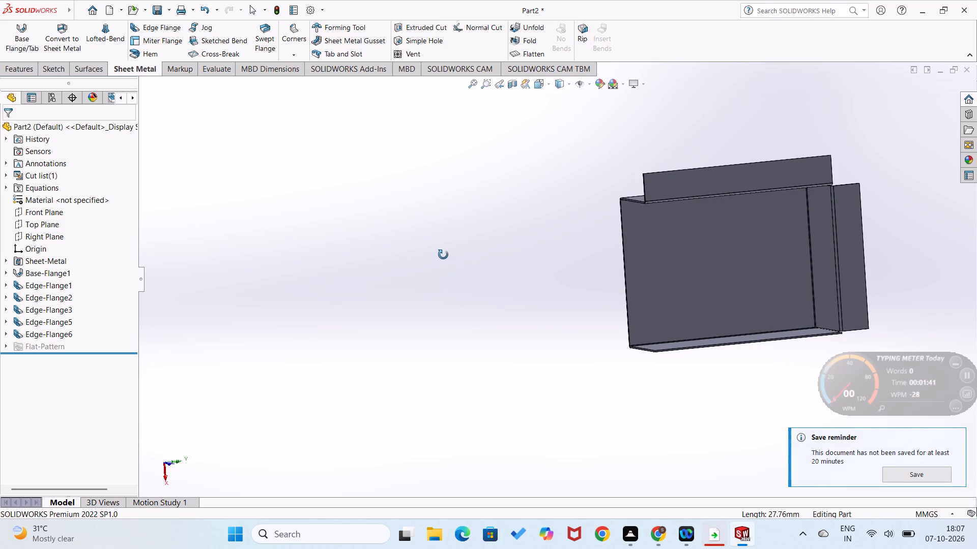
pyautogui.moveTo(443, 255); pyautogui.dragTo(410, 208, button='middle')
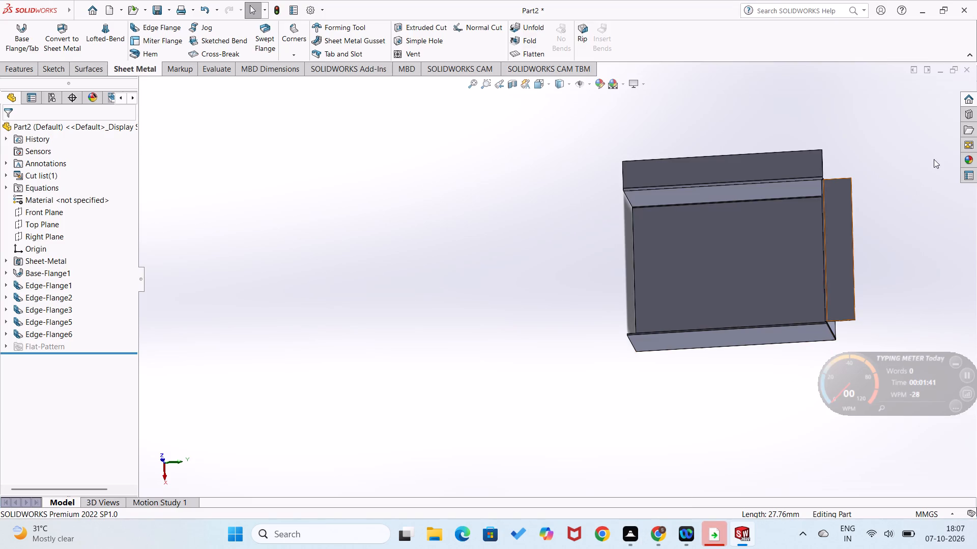
# Close the sheet-metal part without saving its changes.
pyautogui.click(967, 64)
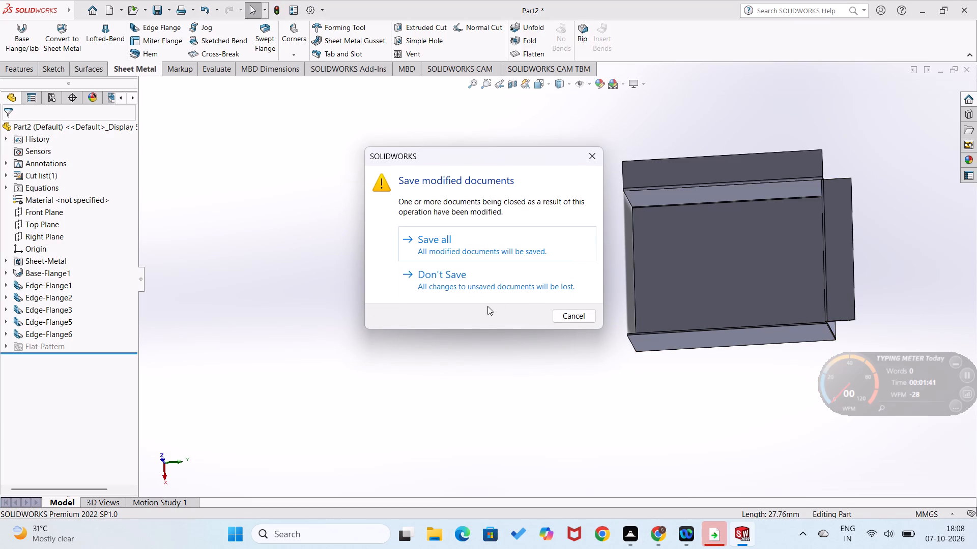
pyautogui.click(502, 276)
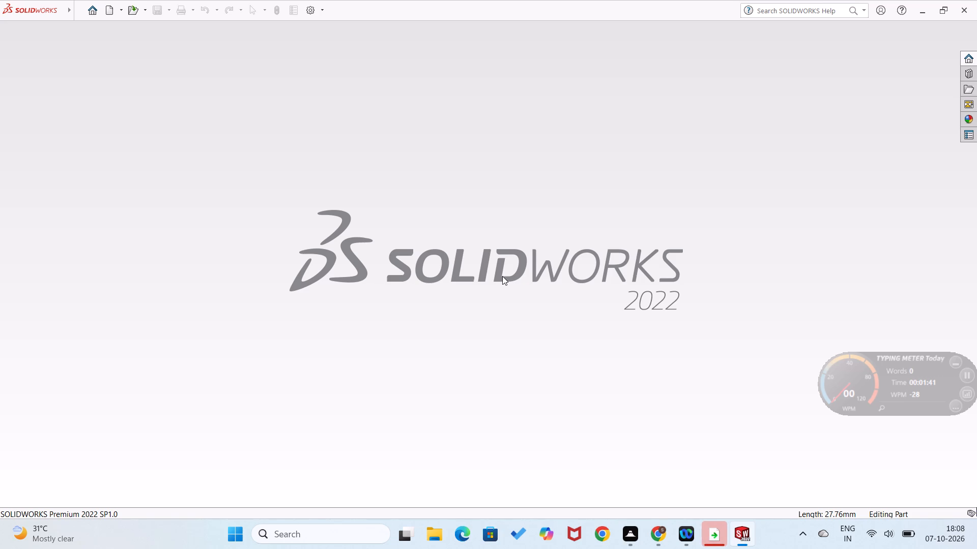
# Create a new part document.
pyautogui.click(91, 9)
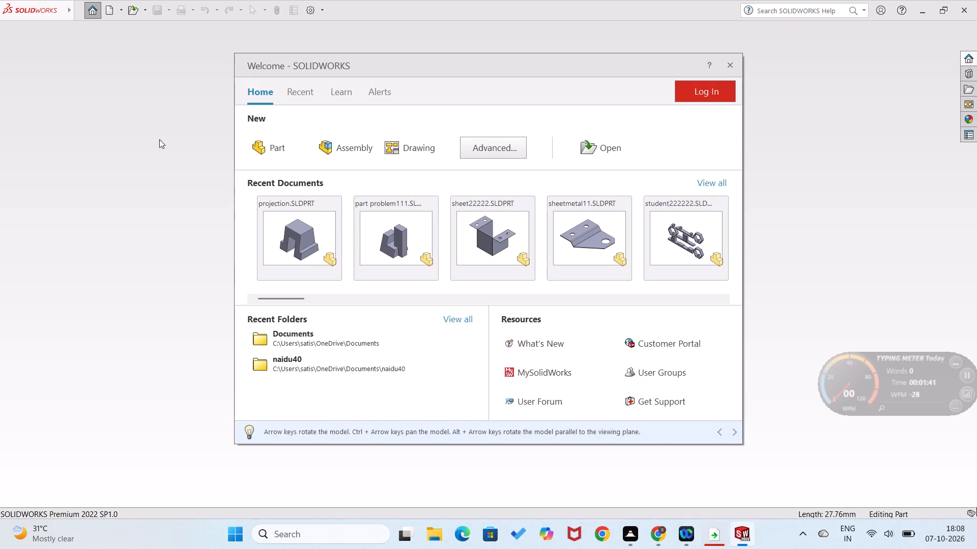
pyautogui.click(252, 144)
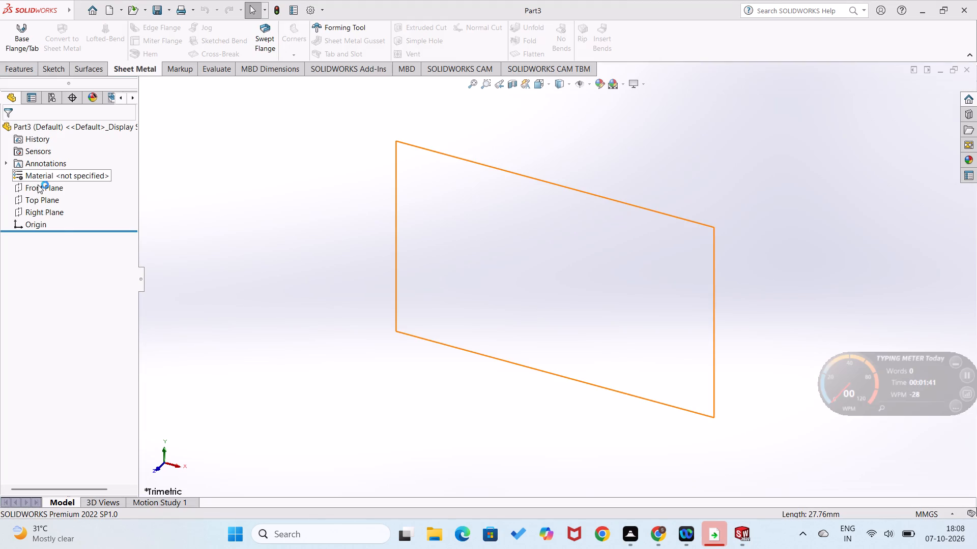
# Sketch a corner rectangle on the Front Plane, starting at the origin, about 45 mm wide and 155 mm high.
pyautogui.rightClick(38, 186)
pyautogui.click(47, 175)
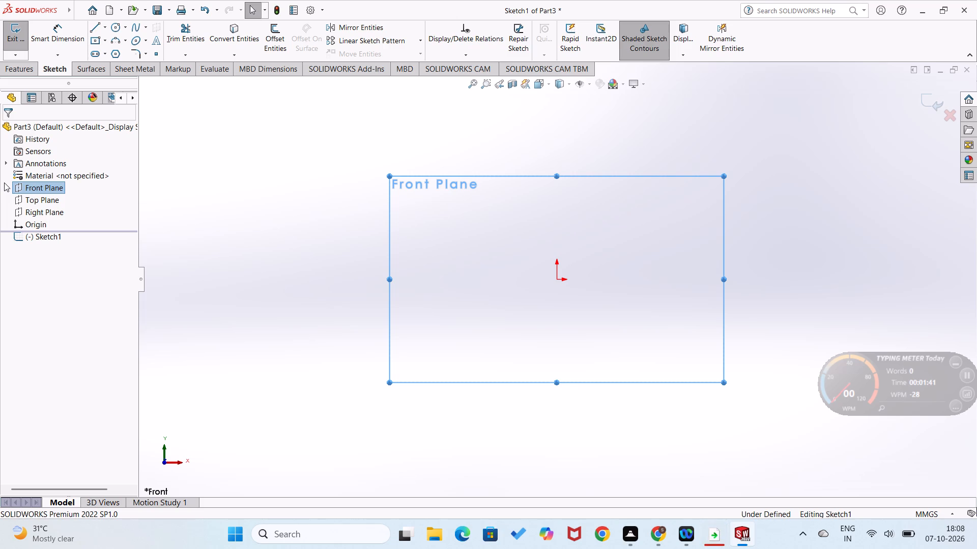
pyautogui.moveTo(406, 235); pyautogui.dragTo(416, 278, button='right')
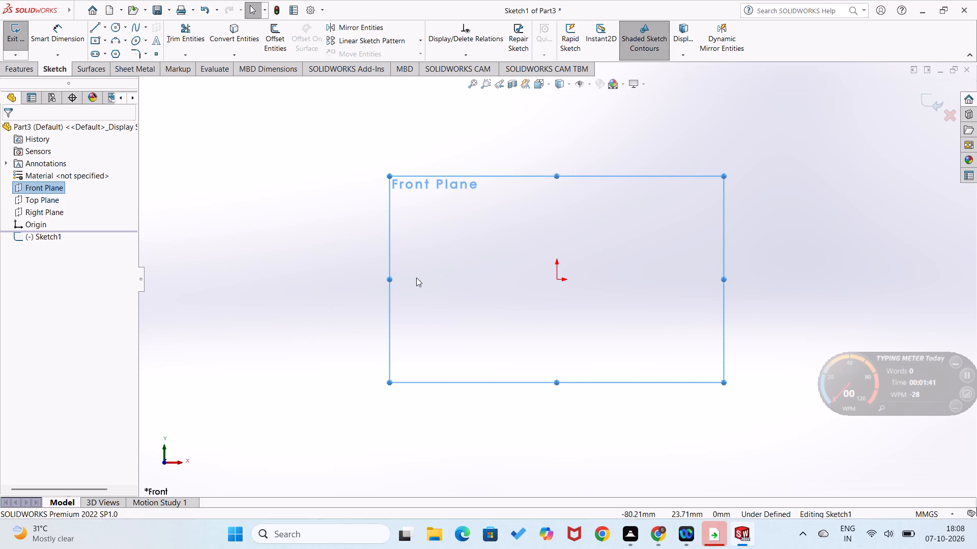
pyautogui.moveTo(416, 278); pyautogui.dragTo(430, 322, button='right')
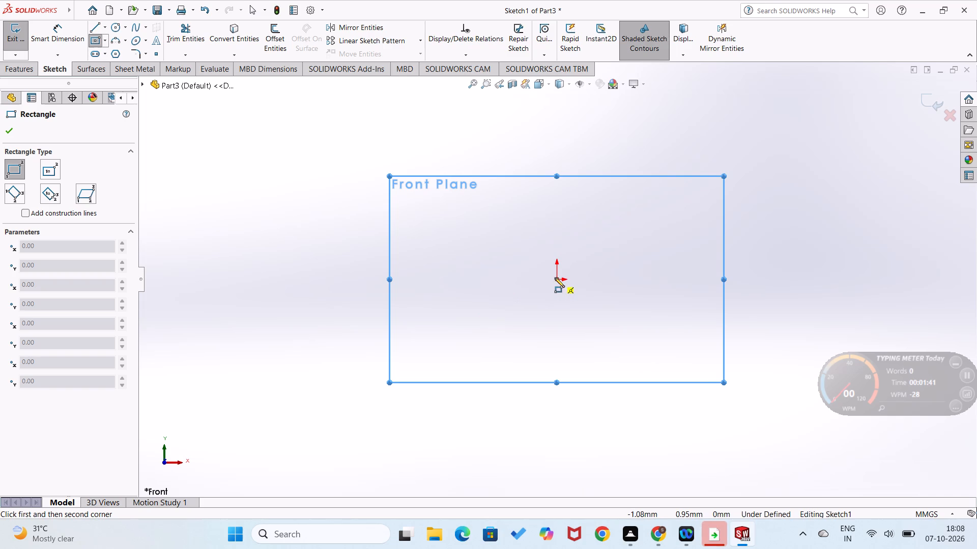
pyautogui.click(555, 278)
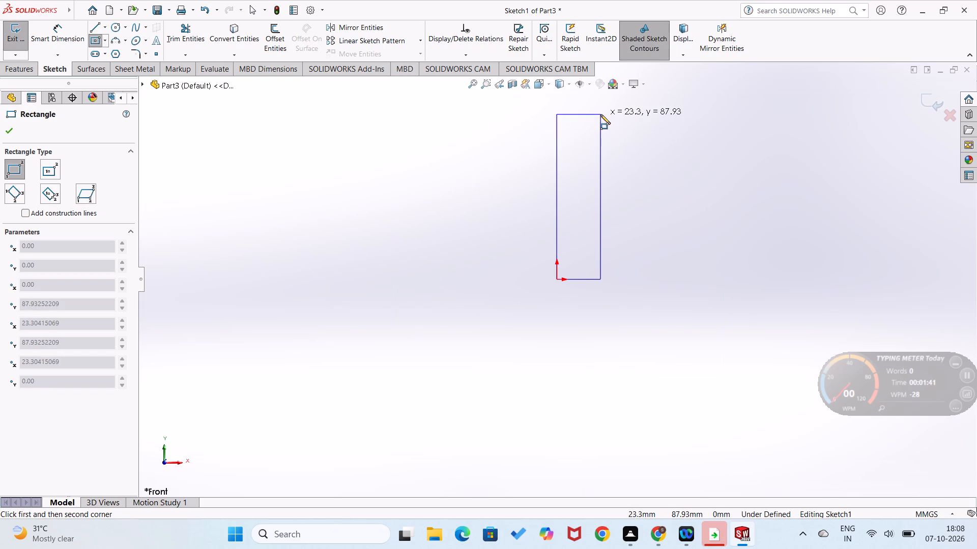
pyautogui.scroll(3, 600, 114)
pyautogui.click(606, 111)
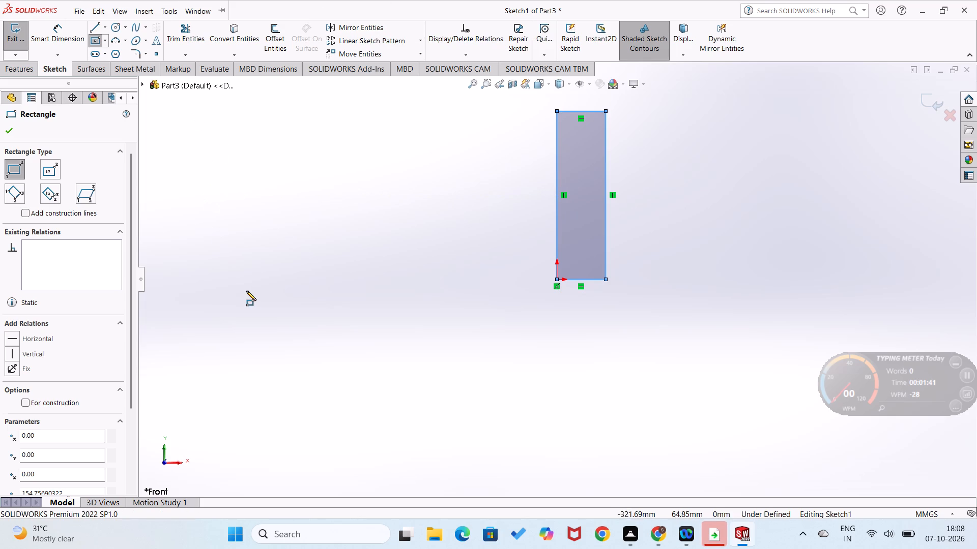
# Dimension the rectangle's bottom edge to 16 mm and its vertical edge through the origin to 68 mm.
pyautogui.moveTo(248, 292); pyautogui.dragTo(257, 225, button='right')
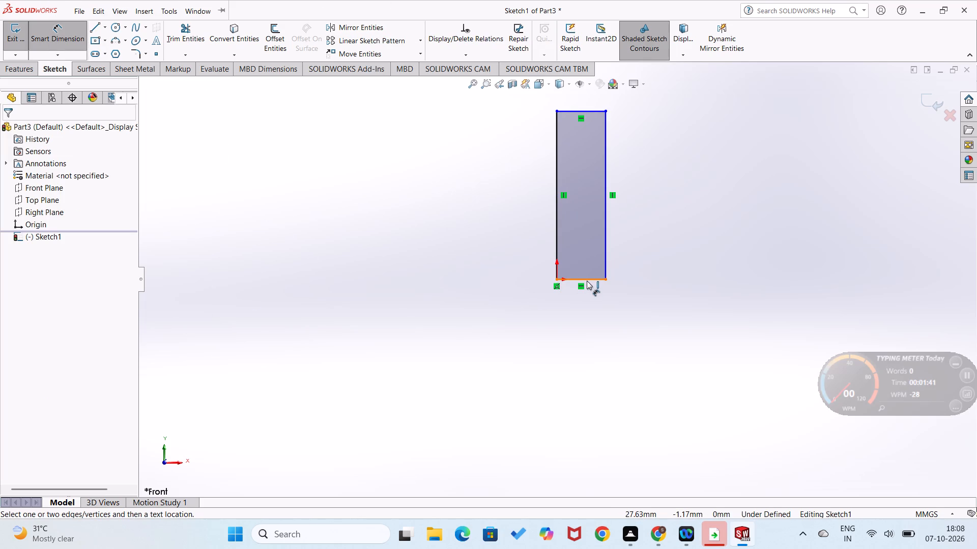
pyautogui.click(587, 281)
pyautogui.click(580, 299)
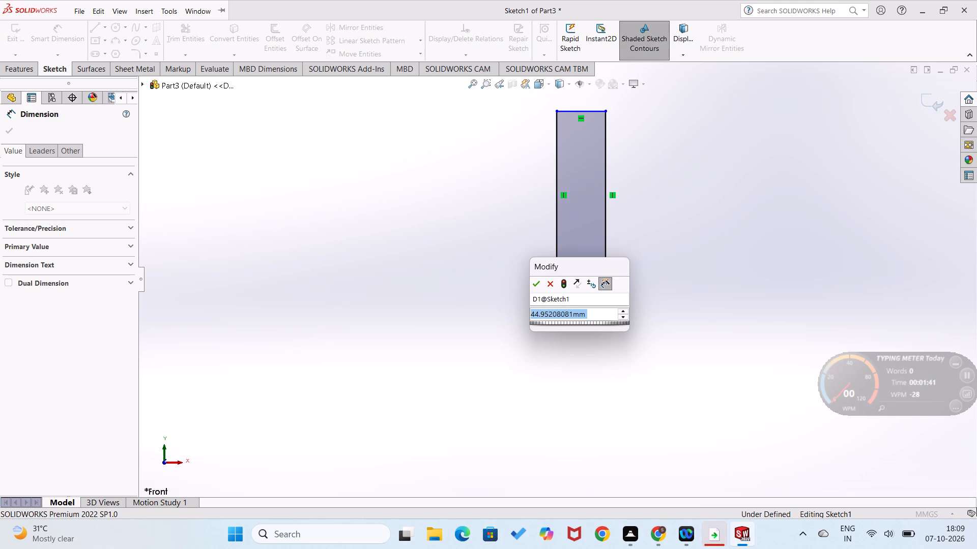
pyautogui.write('16')
pyautogui.press('Return')
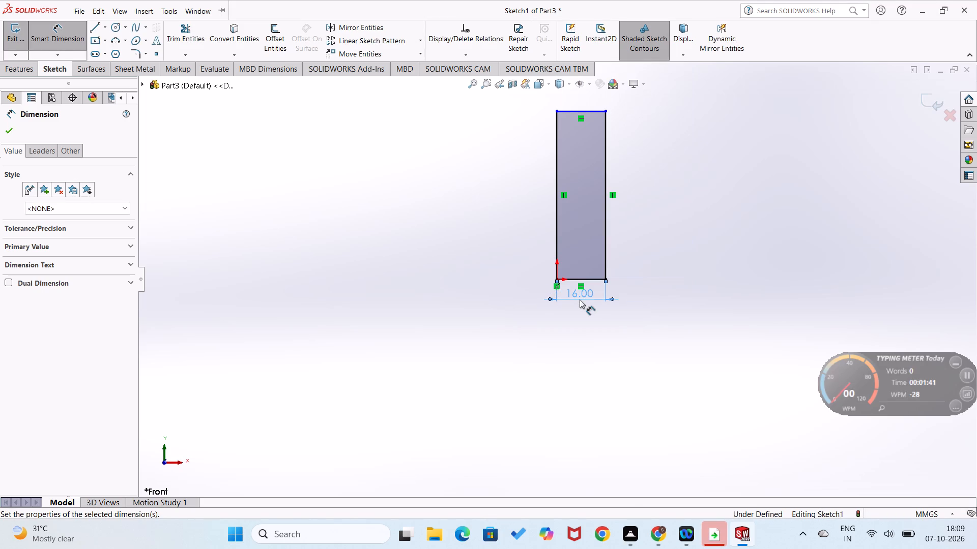
pyautogui.click(557, 250)
pyautogui.click(547, 248)
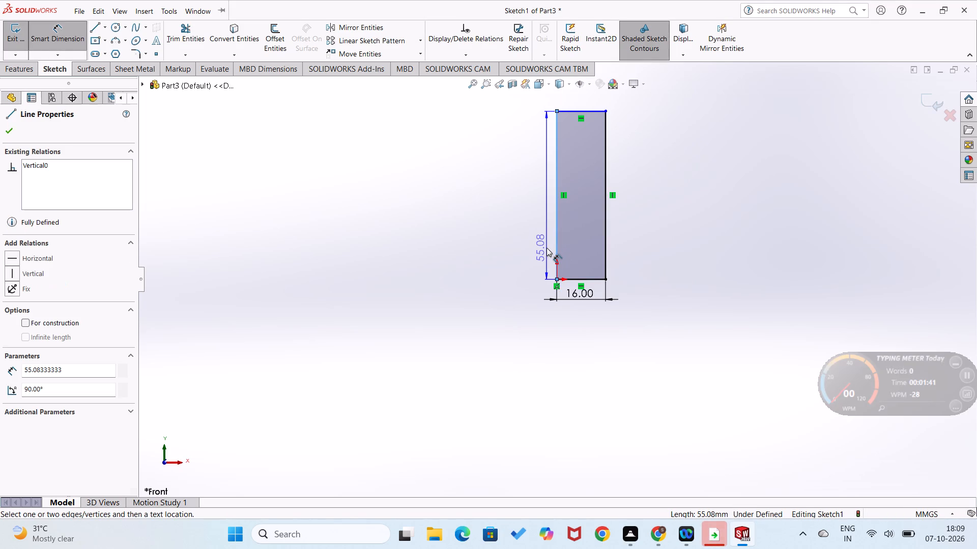
pyautogui.write('68')
pyautogui.press('Return')
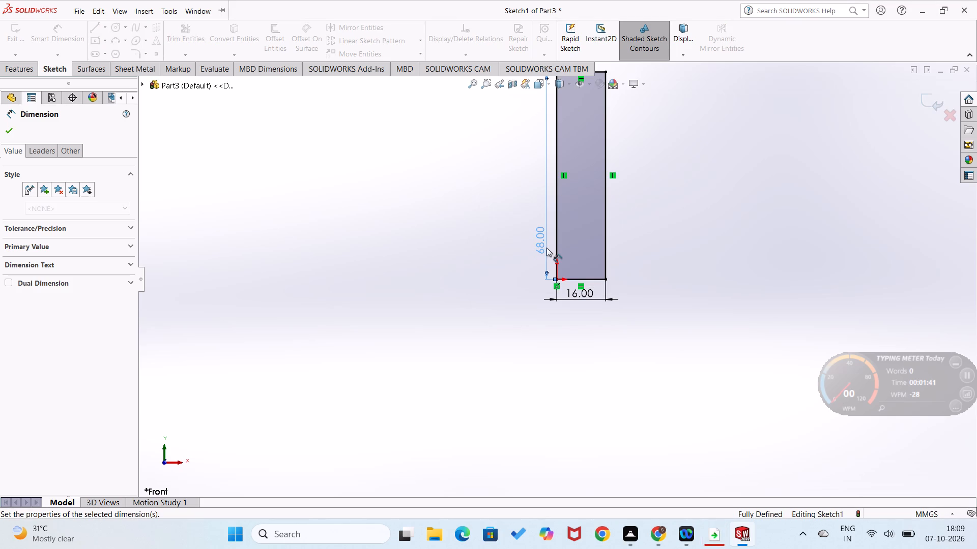
pyautogui.click(510, 258)
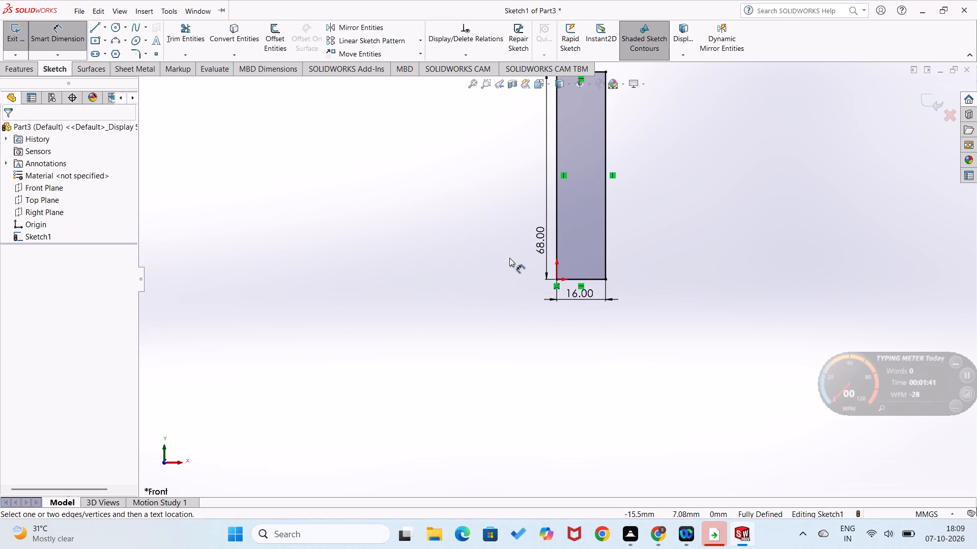
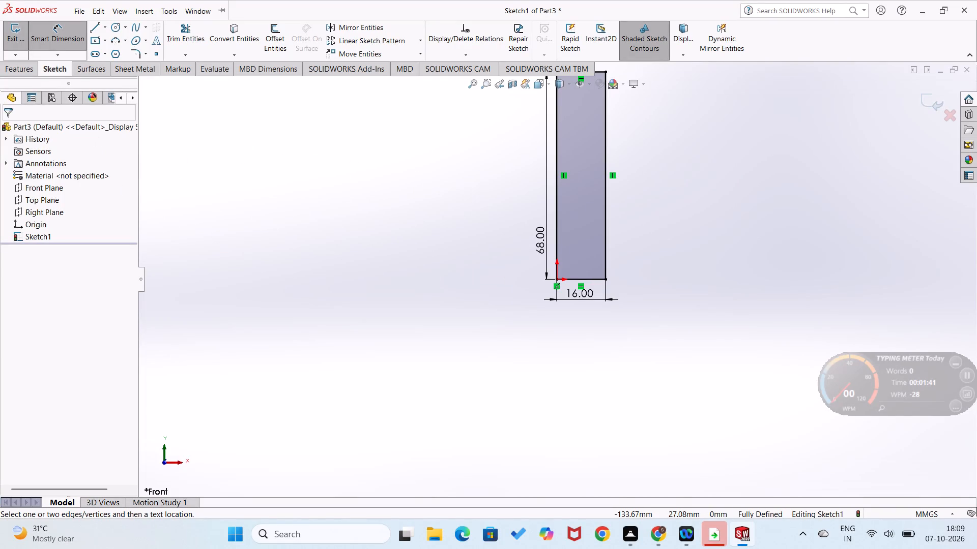
# Sketch a second corner rectangle inside the 16 by 68 mm one, about 12 mm wide and 64 mm high.
pyautogui.moveTo(320, 203); pyautogui.dragTo(319, 287, button='right')
pyautogui.scroll(2, 327, 290)
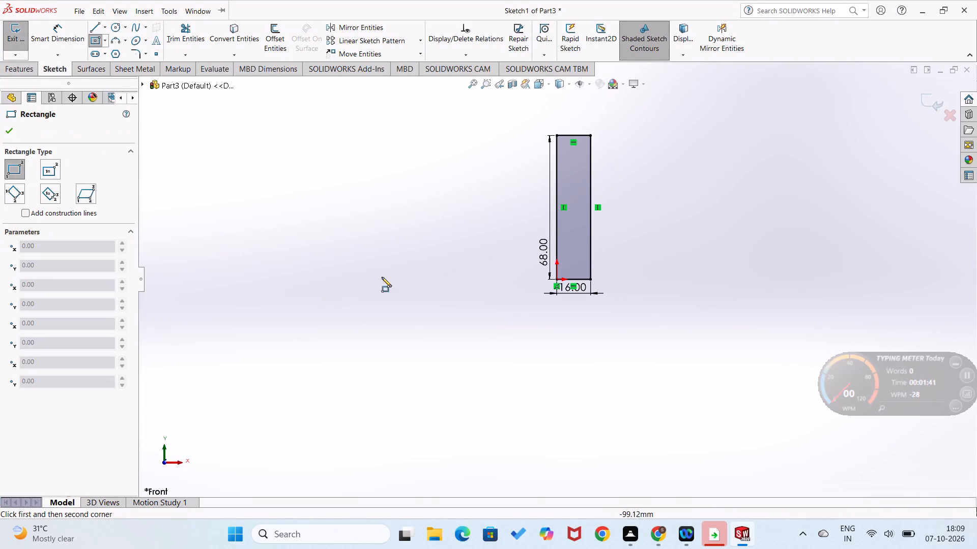
pyautogui.click(560, 140)
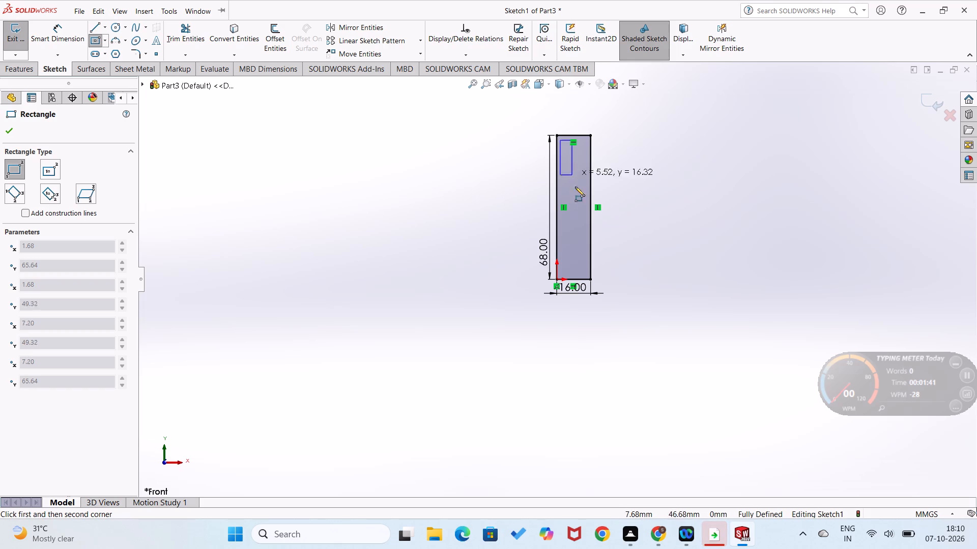
pyautogui.click(586, 276)
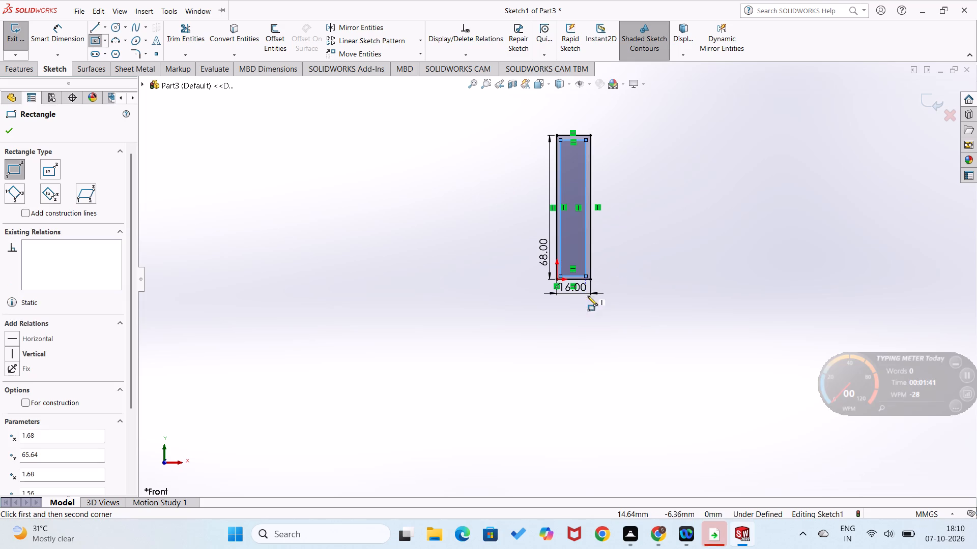
# Dimension the inner rectangle's bottom edge and right edge 2 mm from the matching edges of the outer rectangle.
pyautogui.scroll(-4, 584, 303)
pyautogui.moveTo(539, 400); pyautogui.dragTo(522, 335, button='right')
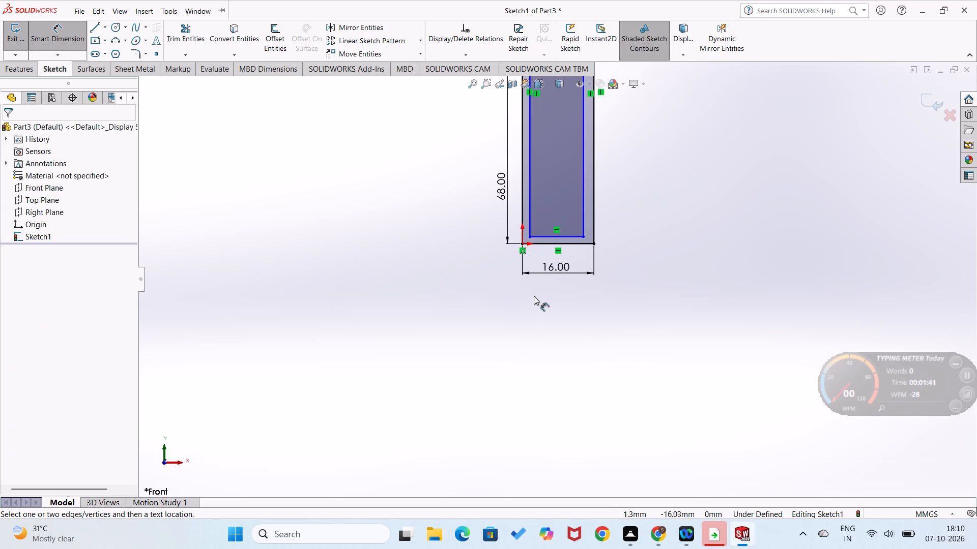
pyautogui.click(572, 245)
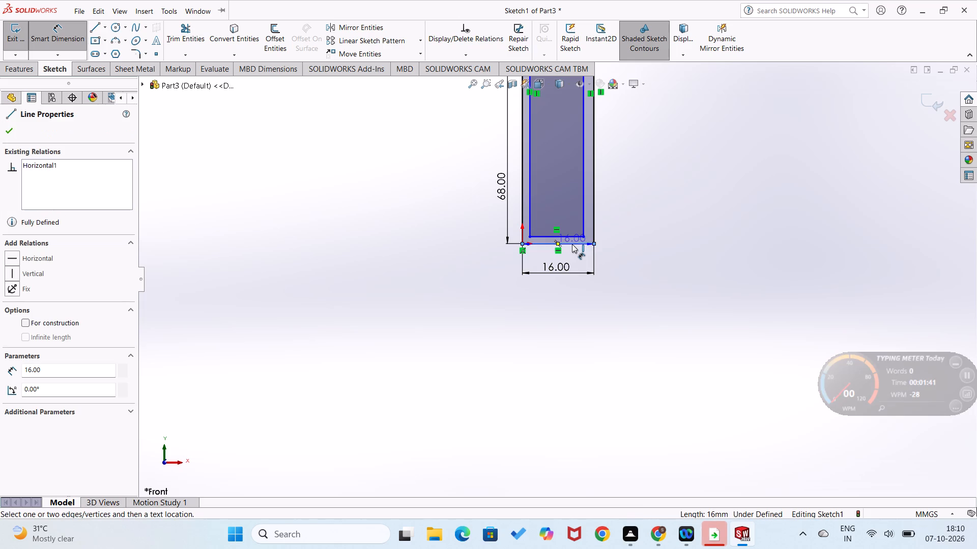
pyautogui.moveTo(572, 236); pyautogui.dragTo(578, 236)
pyautogui.click(620, 238)
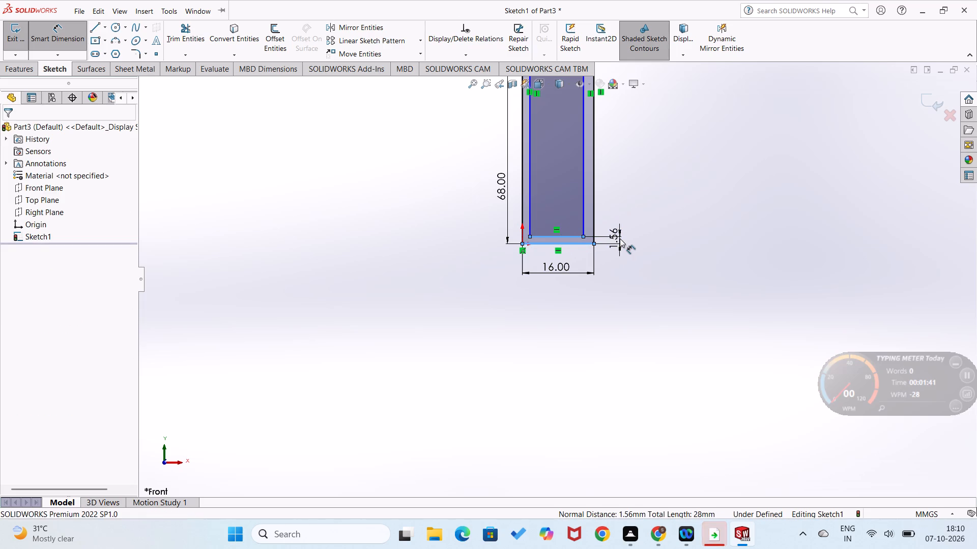
pyautogui.press('2')
pyautogui.press('Return')
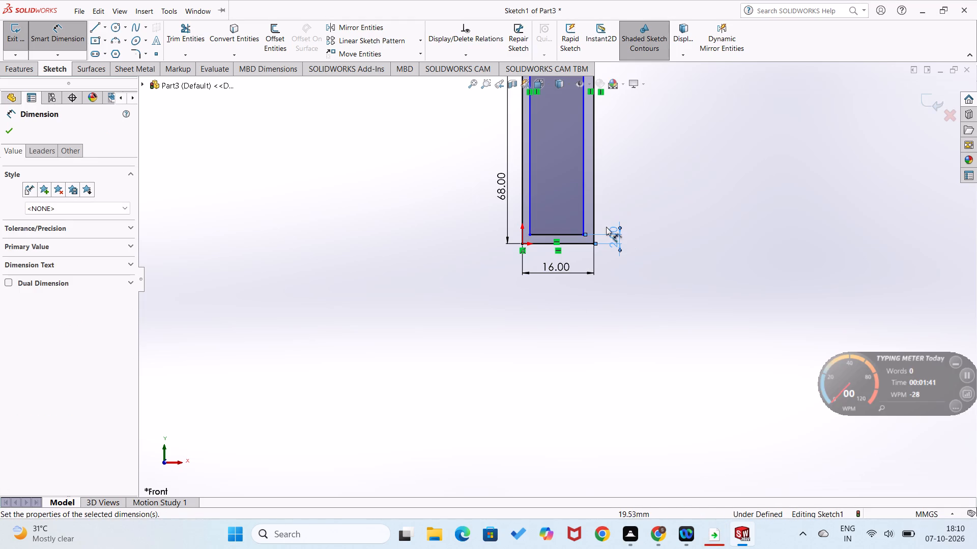
pyautogui.click(591, 211)
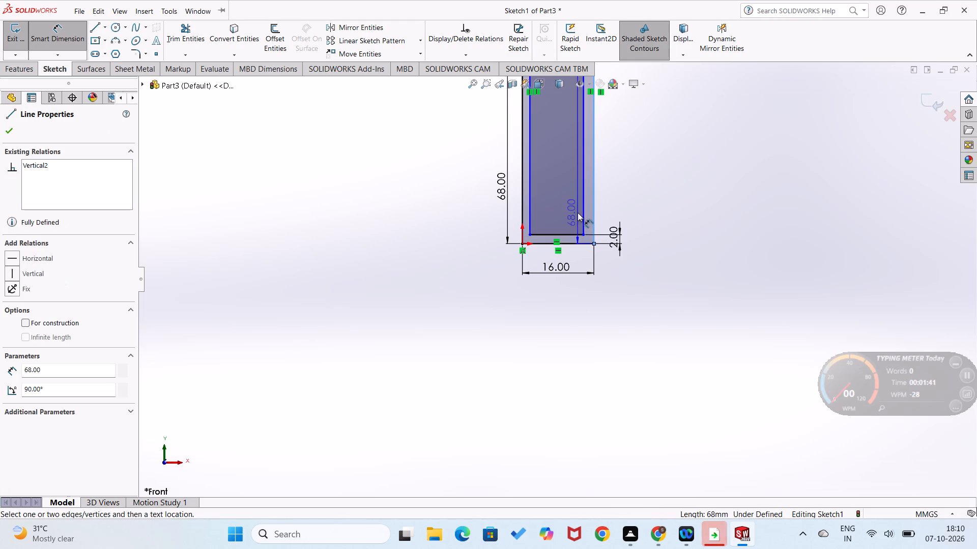
pyautogui.click(581, 213)
pyautogui.click(603, 216)
pyautogui.press('2')
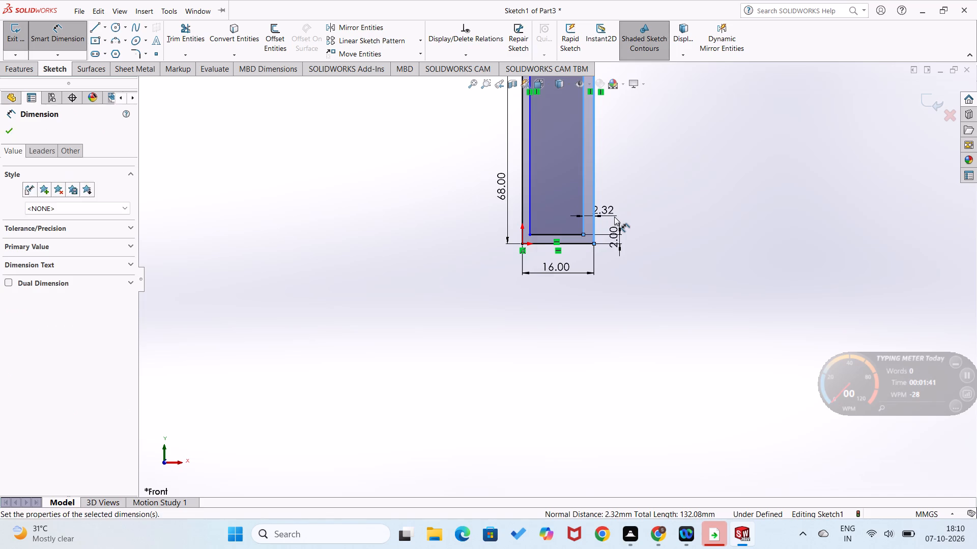
pyautogui.press('Return')
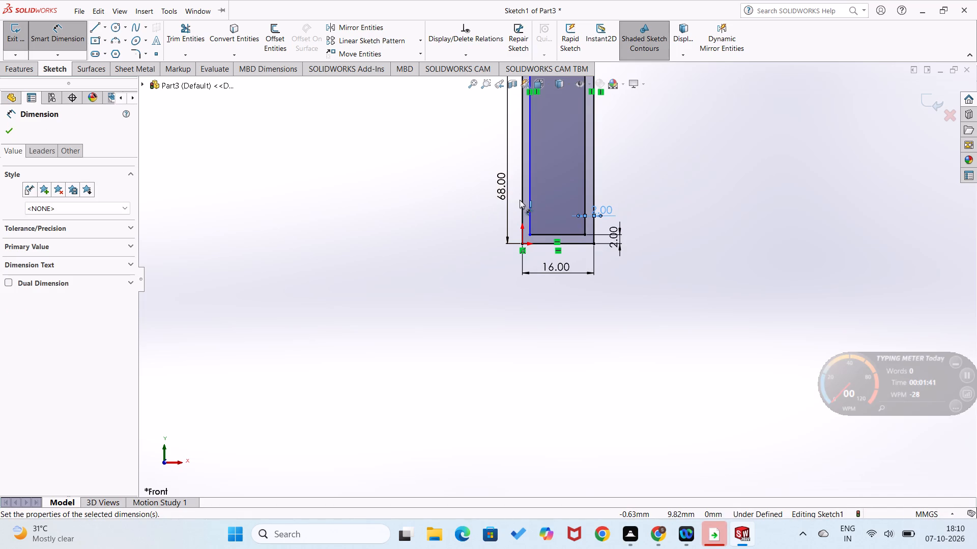
# Dimension the inner rectangle's left edge and top edge 2 mm from the matching edges of the outer rectangle.
pyautogui.click(520, 200)
pyautogui.click(531, 199)
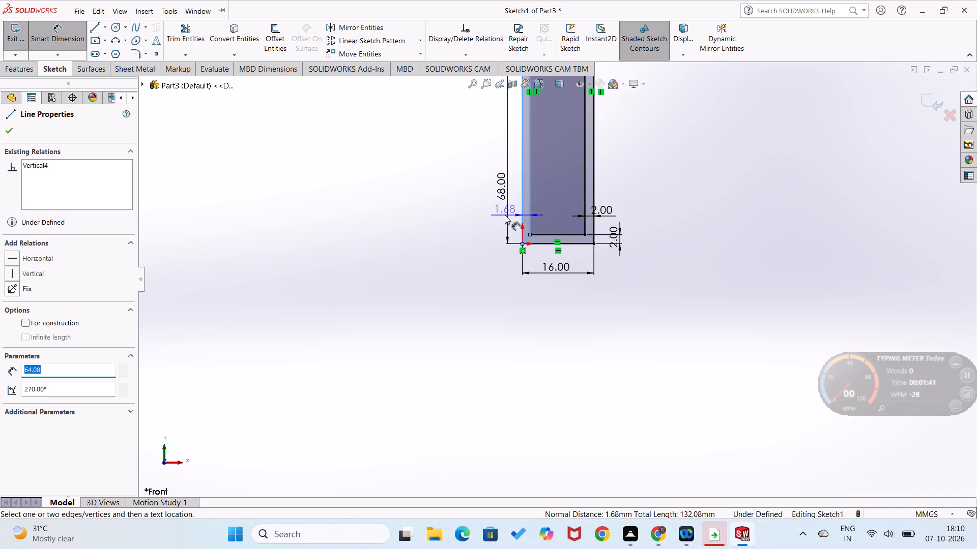
pyautogui.click(505, 215)
pyautogui.press('2')
pyautogui.press('Return')
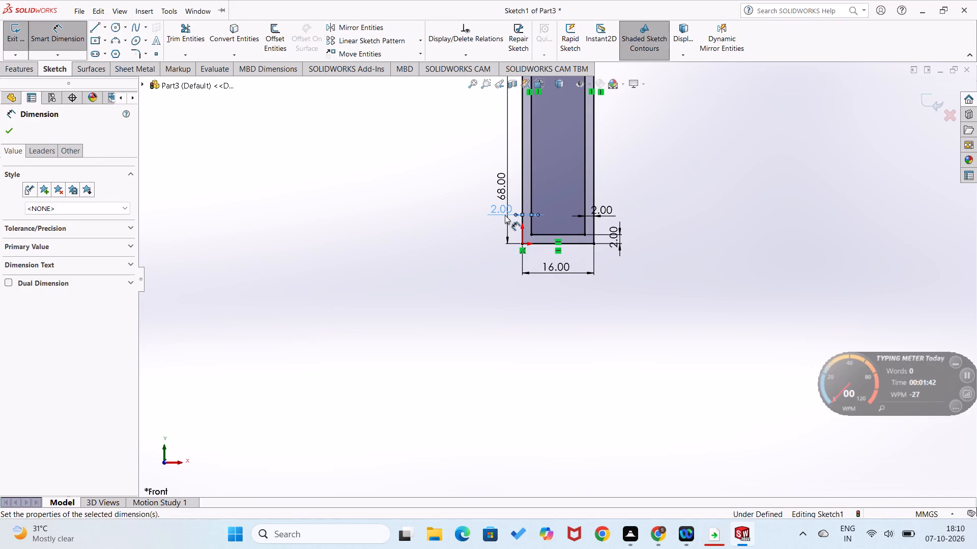
pyautogui.scroll(3, 505, 215)
pyautogui.scroll(2, 550, 174)
pyautogui.scroll(-7, 552, 165)
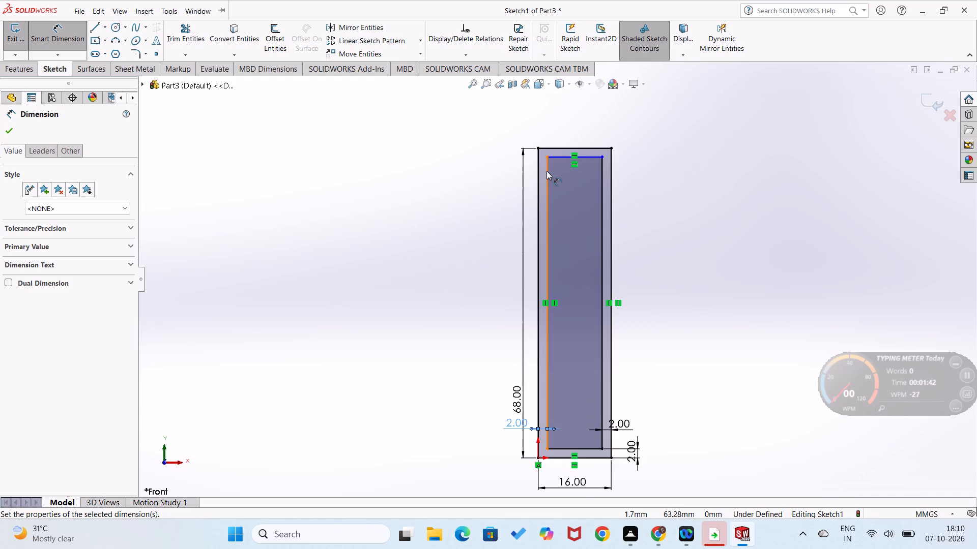
pyautogui.scroll(-1, 547, 171)
pyautogui.click(564, 167)
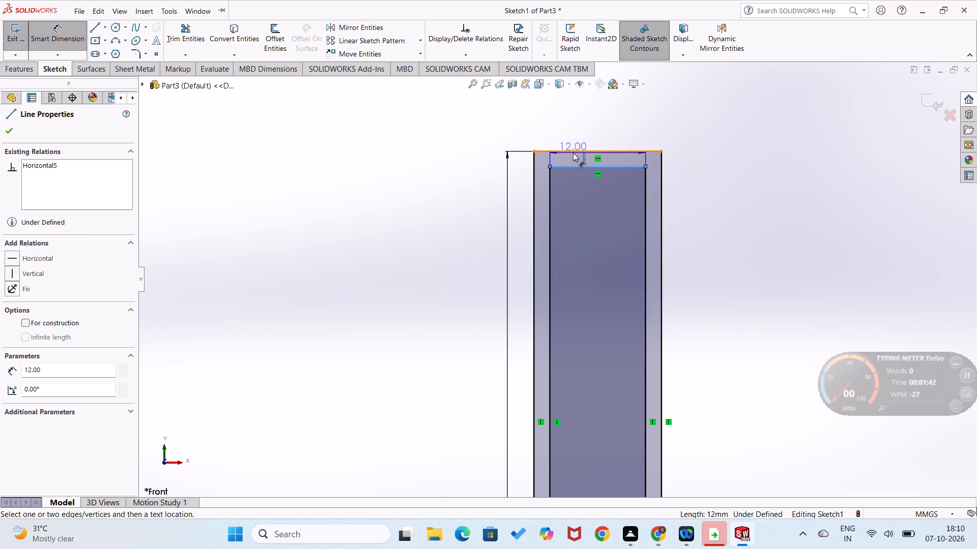
pyautogui.click(573, 152)
pyautogui.click(489, 168)
pyautogui.press('2')
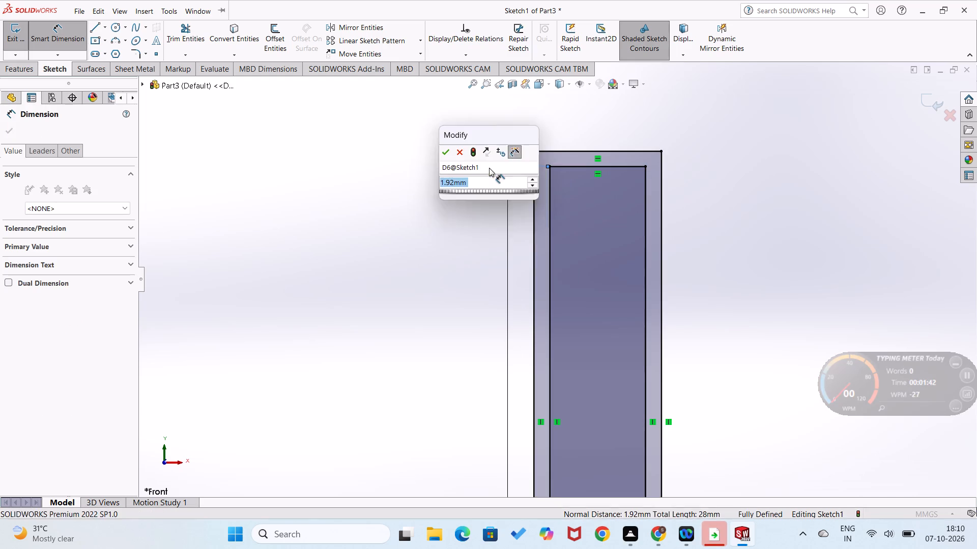
pyautogui.press('Return')
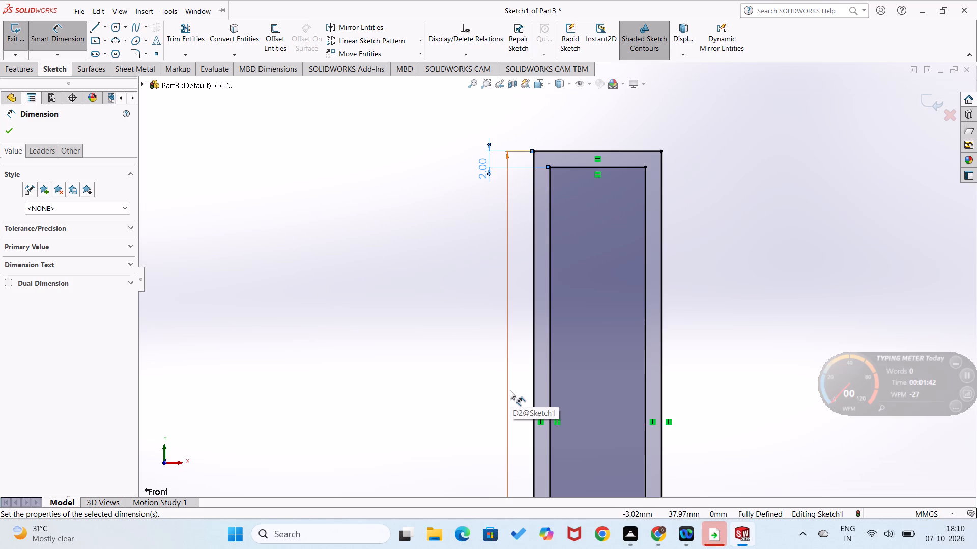
# Extrude the frame profile between the two rectangles as a boss with a blind depth of 2 mm.
pyautogui.click(15, 77)
pyautogui.click(18, 71)
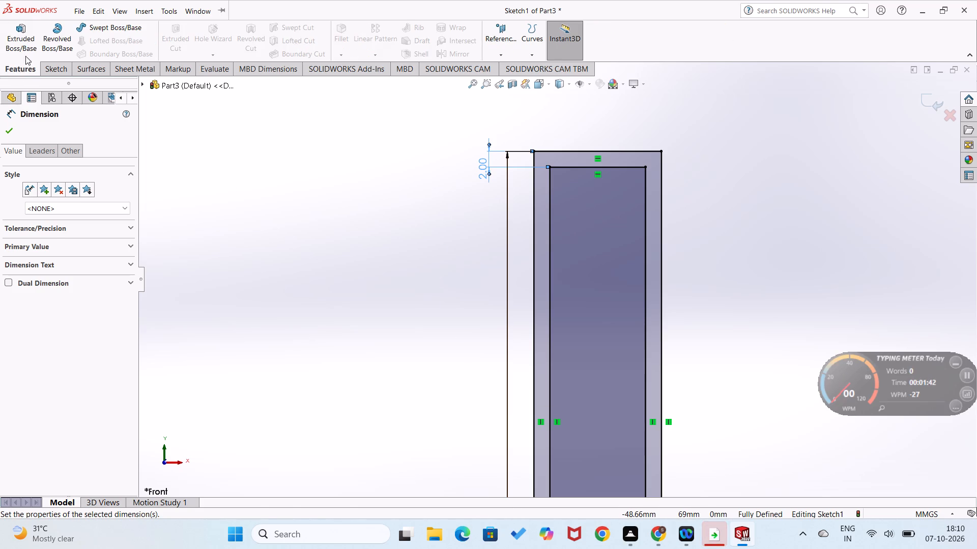
pyautogui.click(25, 46)
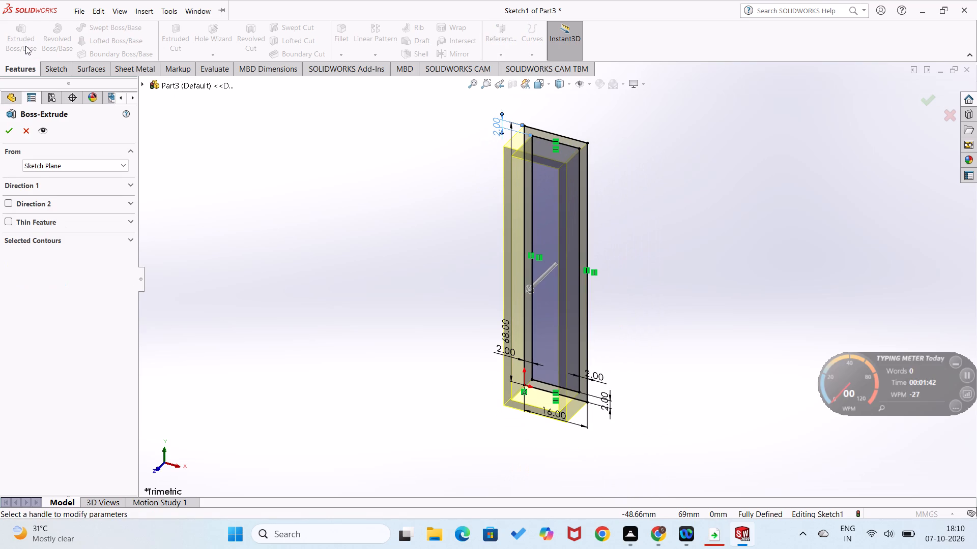
pyautogui.click(135, 187)
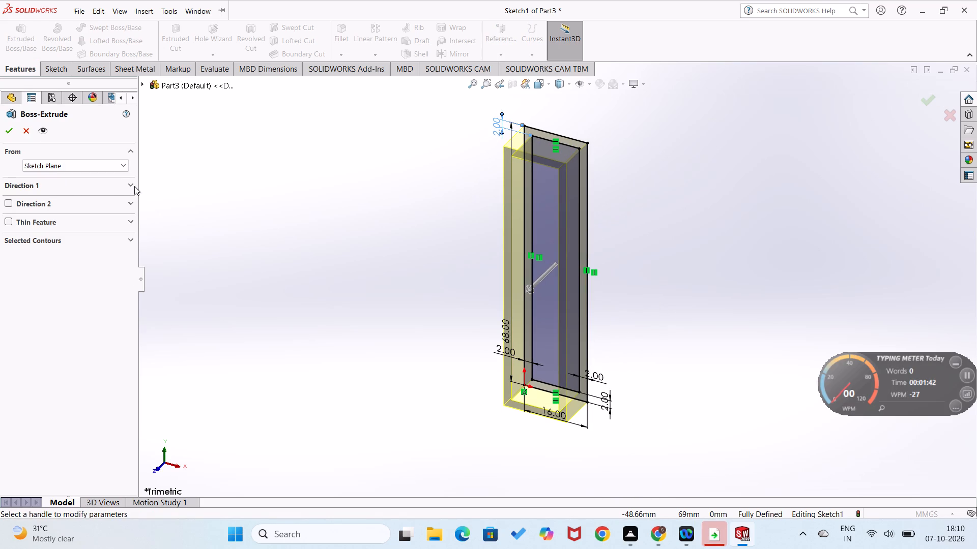
pyautogui.click(128, 183)
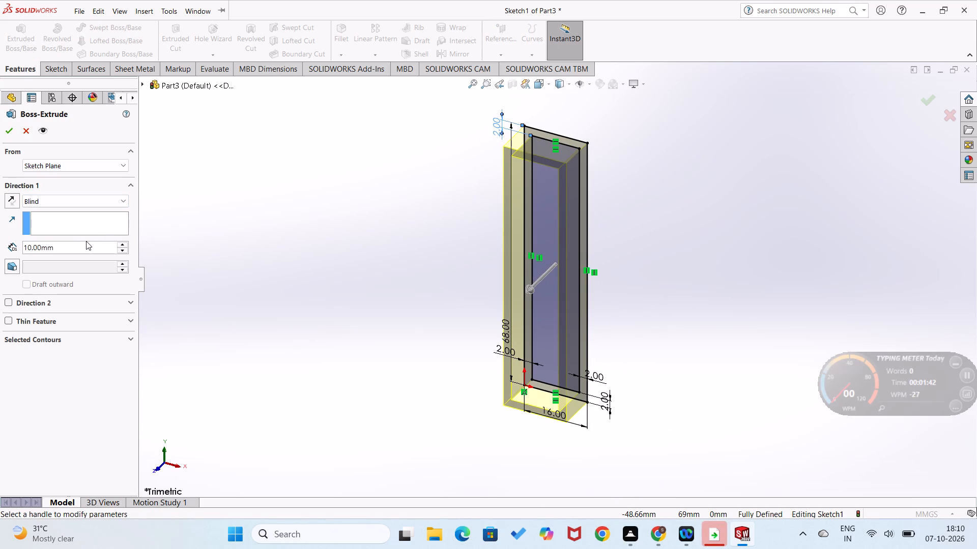
pyautogui.moveTo(86, 241); pyautogui.dragTo(19, 253)
pyautogui.moveTo(76, 247); pyautogui.dragTo(12, 247)
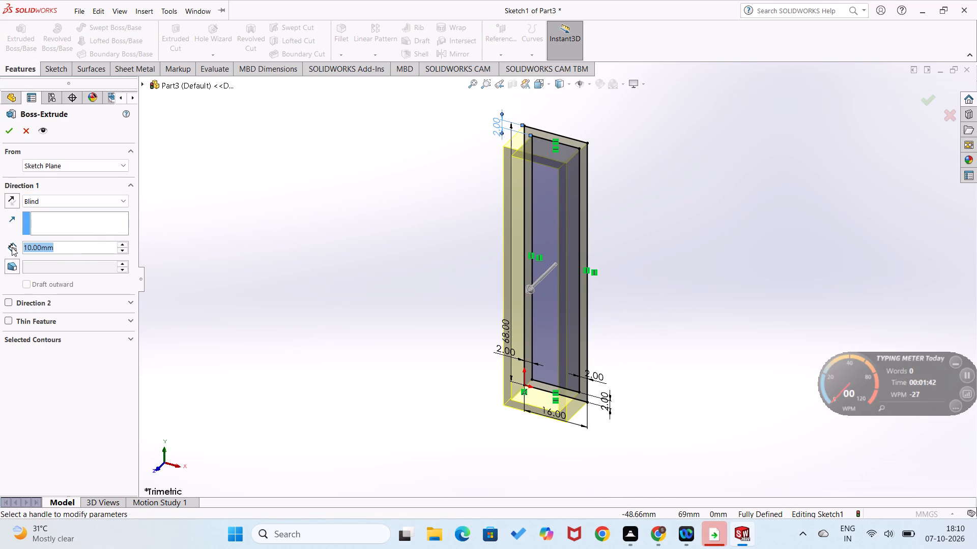
pyautogui.press('2')
pyautogui.press('Return')
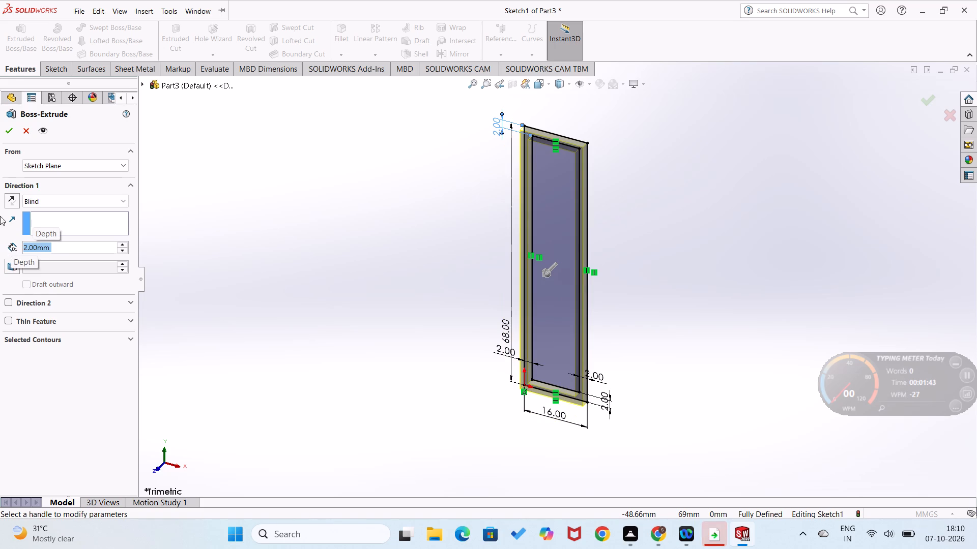
pyautogui.click(11, 126)
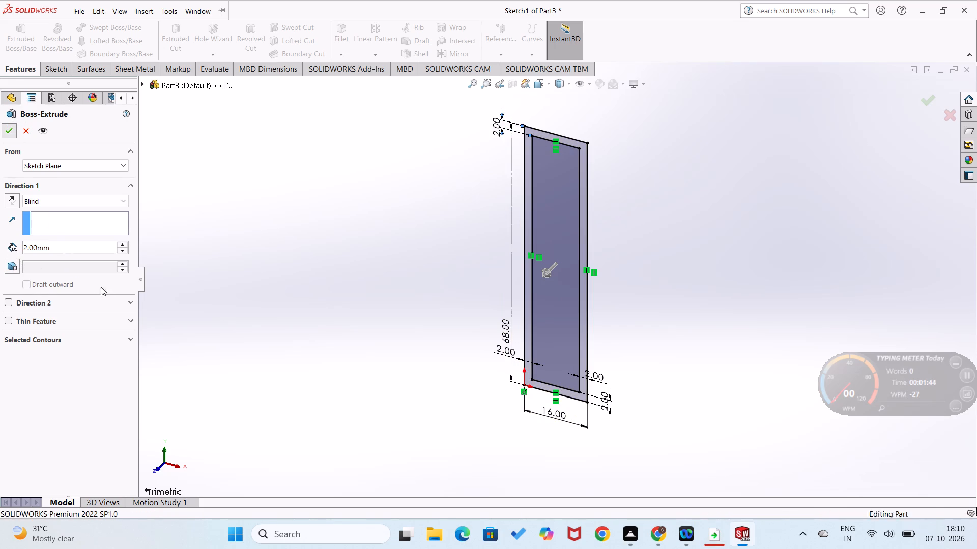
pyautogui.click(175, 340)
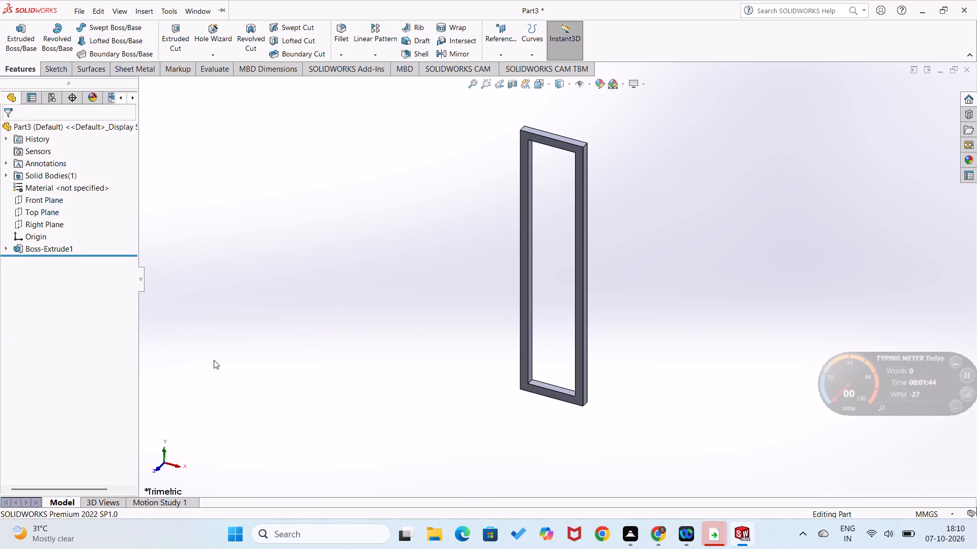
# Start a new sketch on the narrow bottom end face of the extruded frame.
pyautogui.moveTo(267, 337); pyautogui.dragTo(260, 377, button='middle')
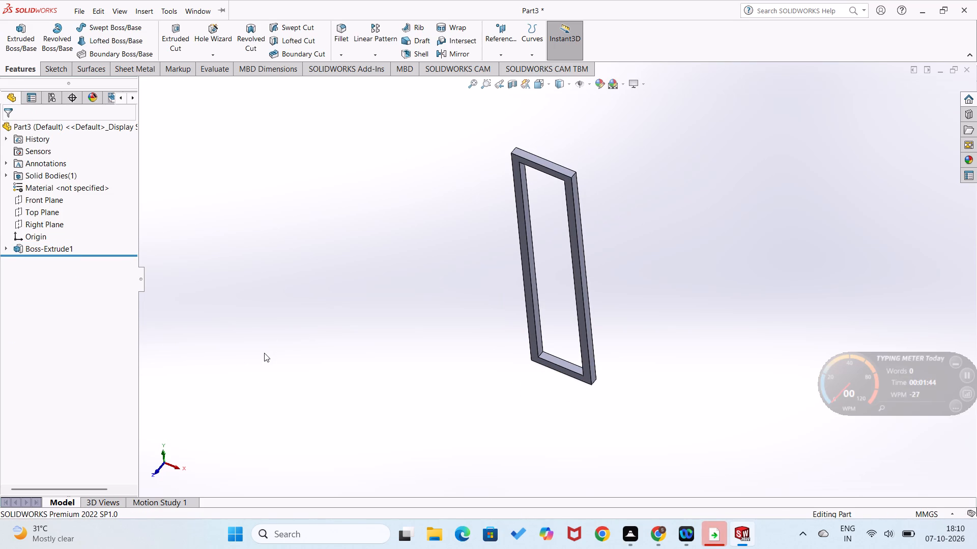
pyautogui.hotkey('ctrl', '7')
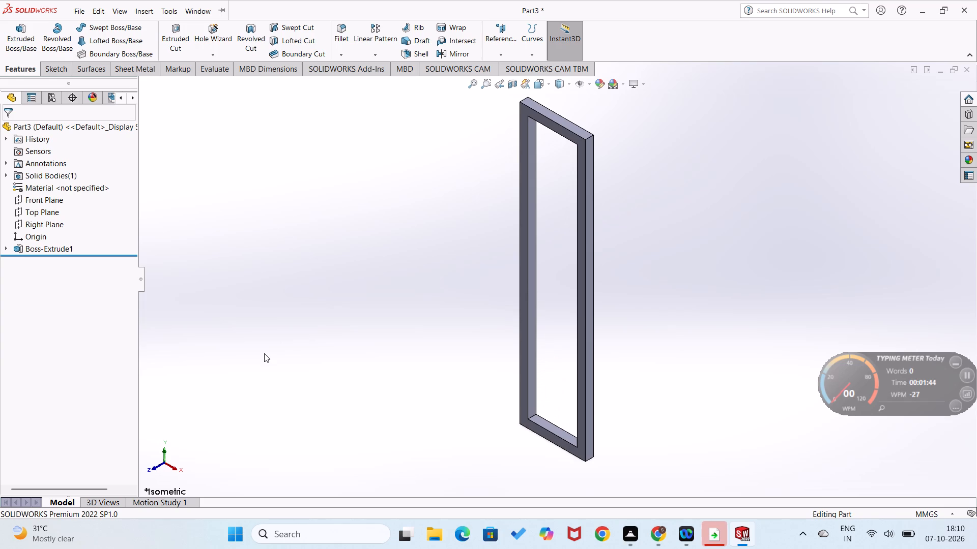
pyautogui.scroll(1, 302, 333)
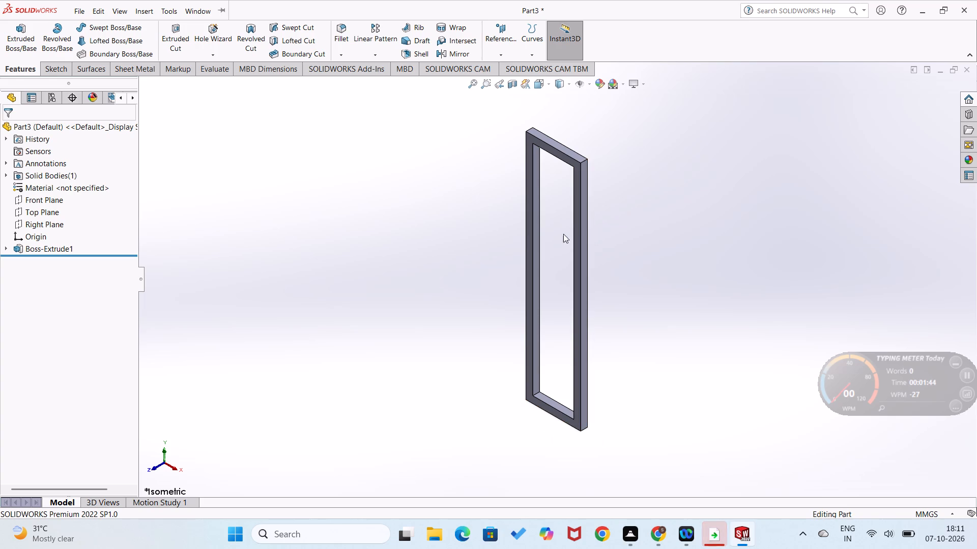
pyautogui.moveTo(563, 234); pyautogui.dragTo(512, 435, button='middle')
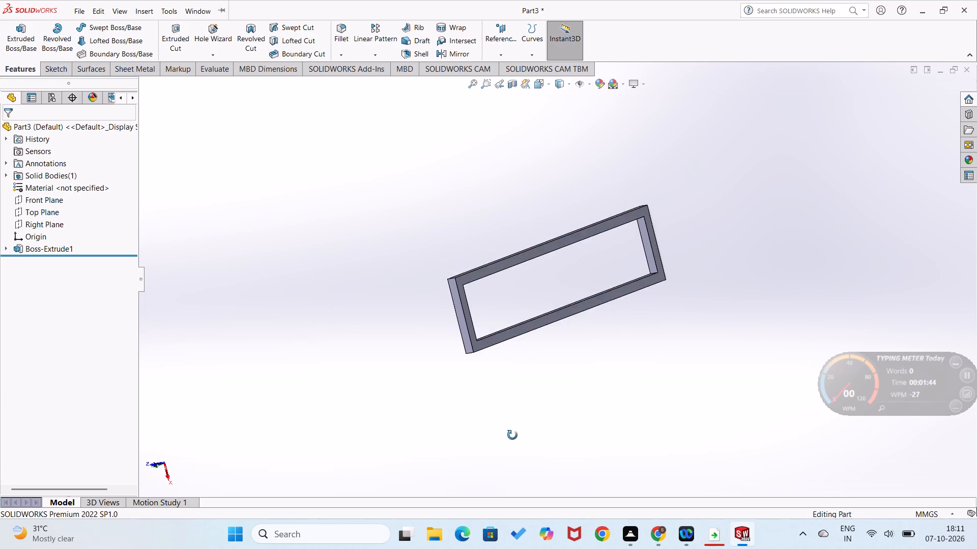
pyautogui.moveTo(512, 435); pyautogui.dragTo(582, 344, button='middle')
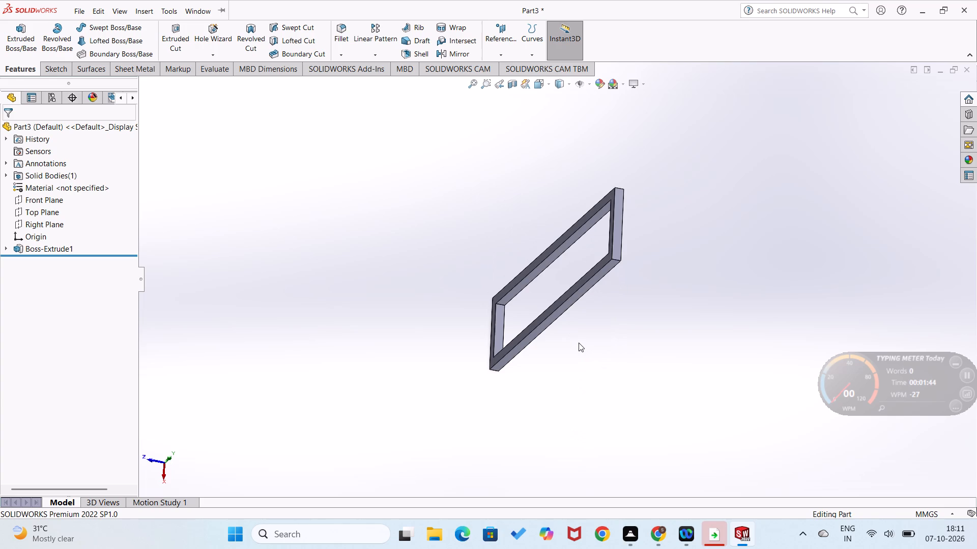
pyautogui.hotkey('ctrl', '7')
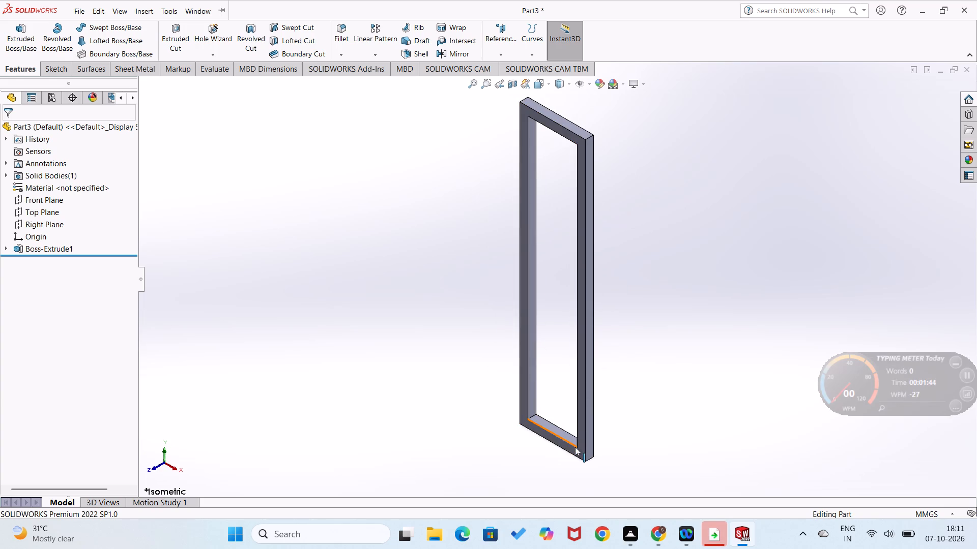
pyautogui.moveTo(571, 454); pyautogui.dragTo(572, 317, button='middle')
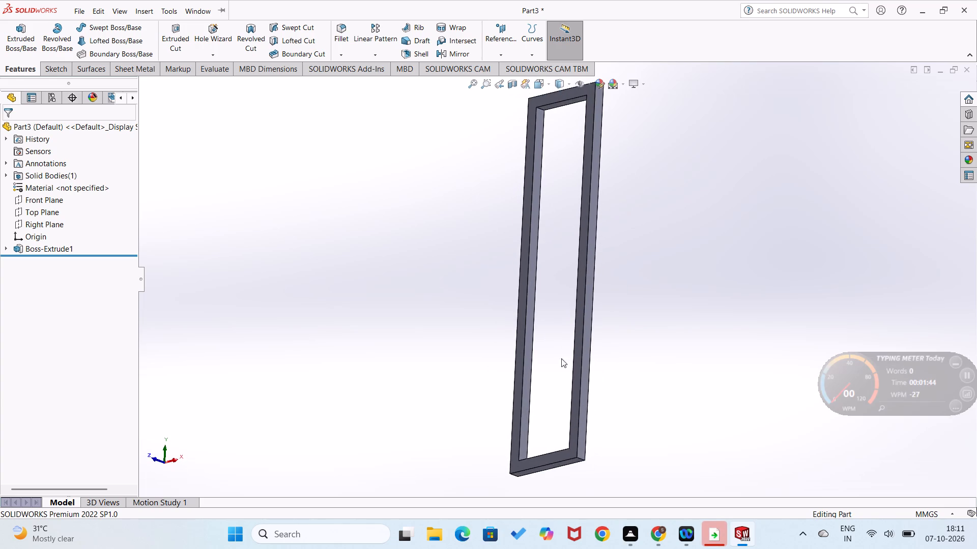
pyautogui.scroll(2, 558, 383)
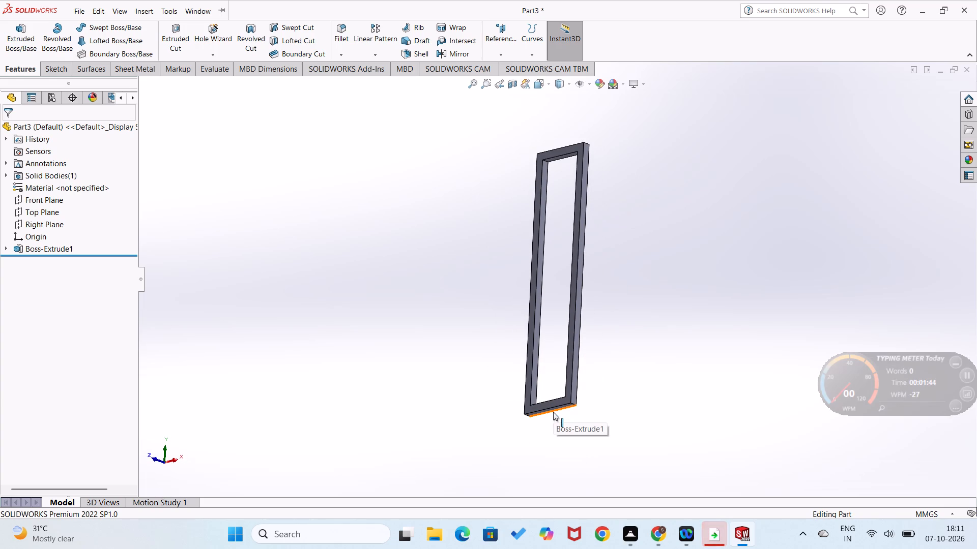
pyautogui.scroll(-3, 551, 412)
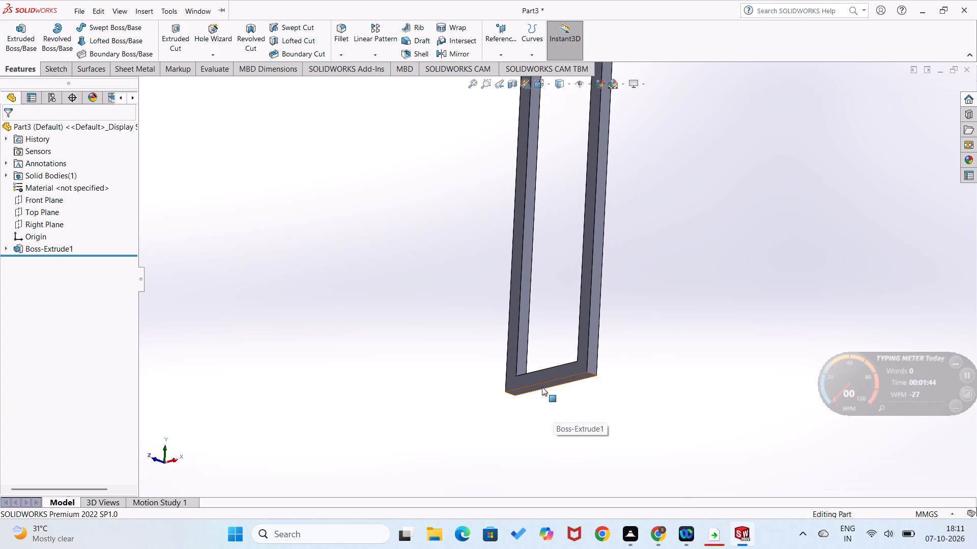
pyautogui.rightClick(542, 387)
pyautogui.click(570, 298)
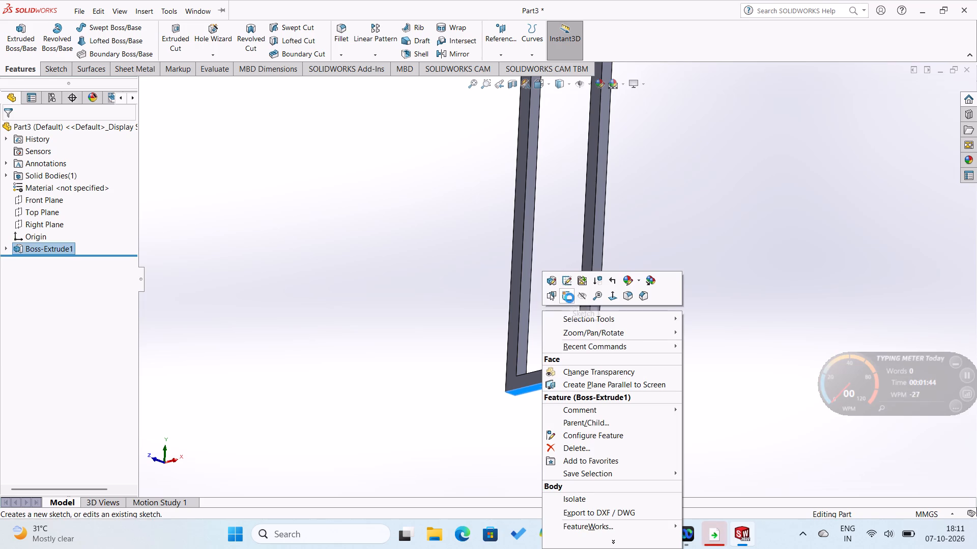
# Sketch a corner rectangle from the origin along the frame's bottom edge, about 16 mm wide and 38 mm long.
pyautogui.scroll(4, 543, 350)
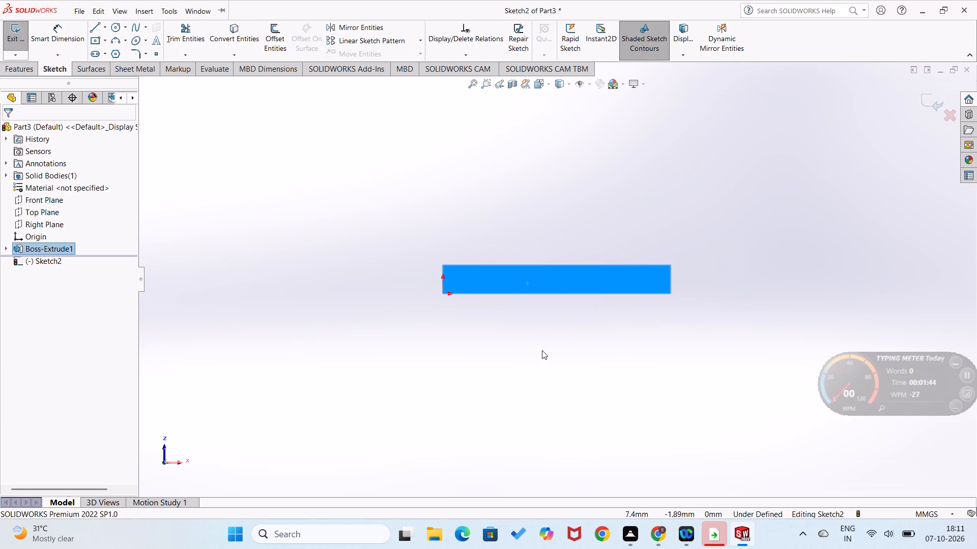
pyautogui.scroll(1, 542, 350)
pyautogui.moveTo(567, 354); pyautogui.dragTo(490, 381, button='right')
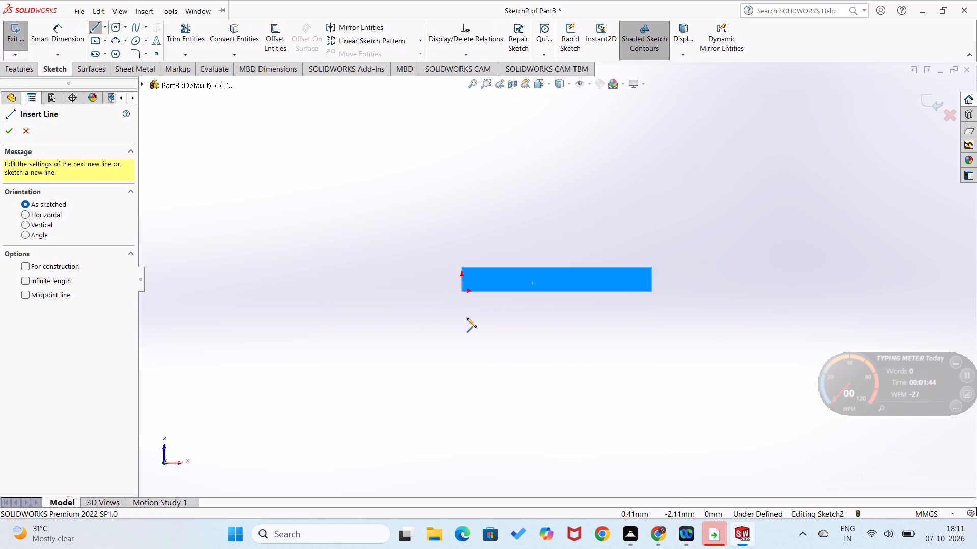
pyautogui.moveTo(467, 323); pyautogui.dragTo(467, 408, button='right')
pyautogui.click(462, 291)
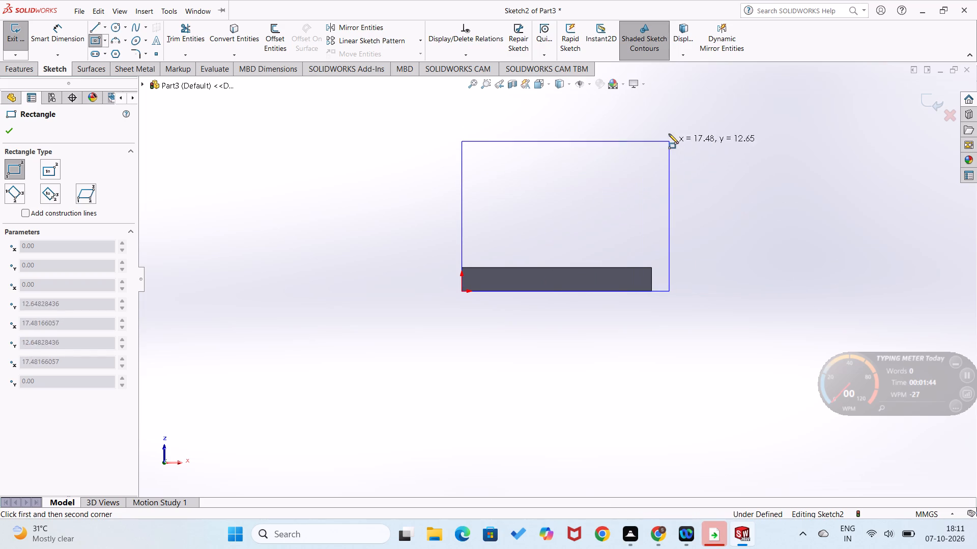
pyautogui.moveTo(668, 130); pyautogui.dragTo(687, 195, button='middle')
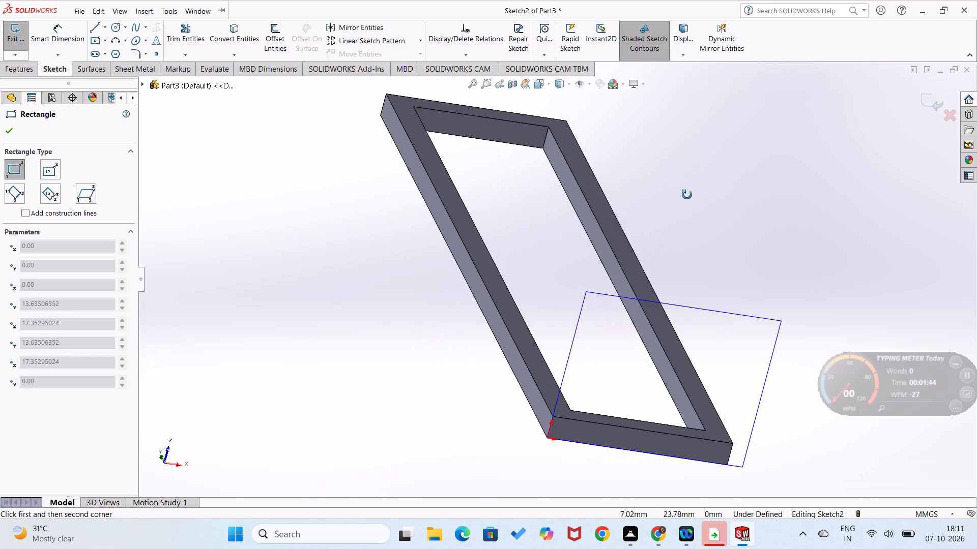
pyautogui.moveTo(687, 195); pyautogui.dragTo(685, 185, button='middle')
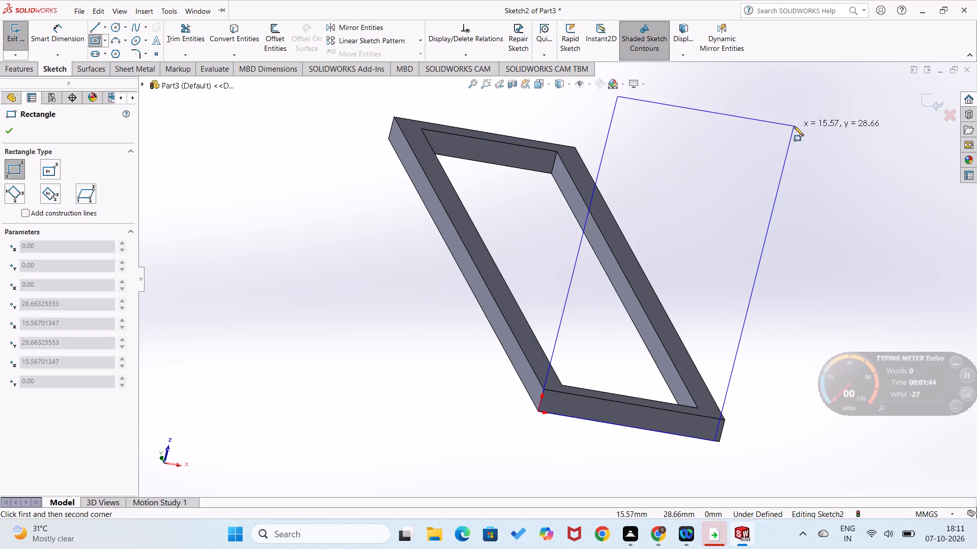
pyautogui.scroll(2, 803, 110)
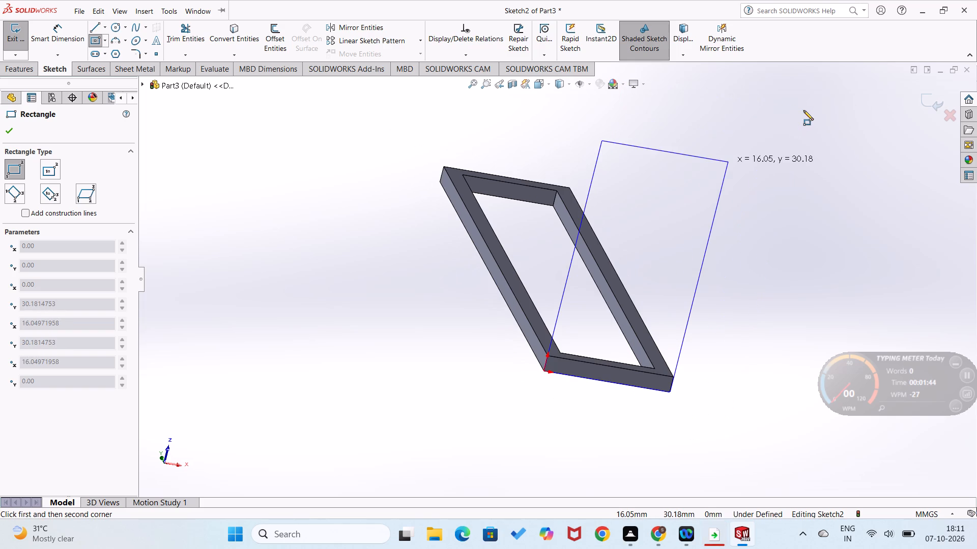
pyautogui.click(743, 102)
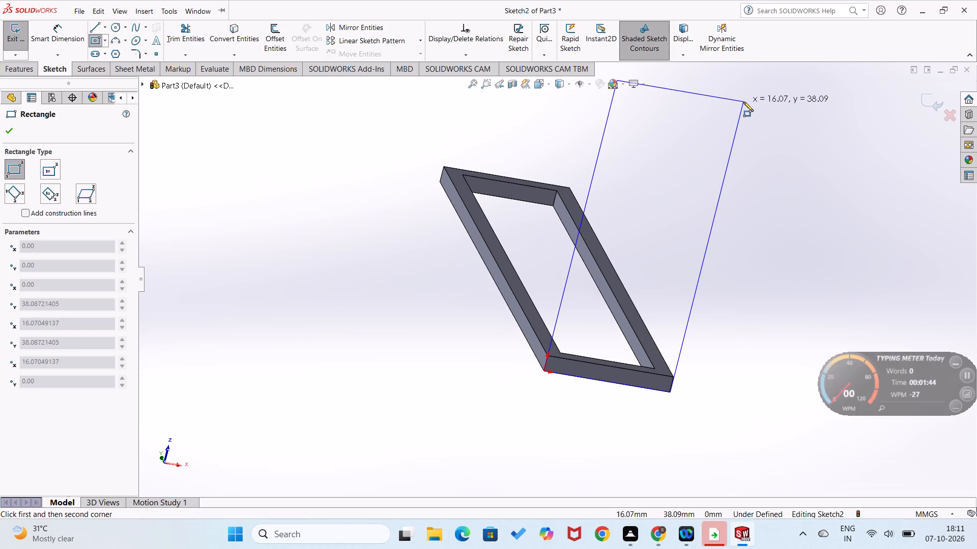
# Dimension the new rectangle 16 mm wide and 68 mm long.
pyautogui.moveTo(728, 315); pyautogui.dragTo(767, 221, button='right')
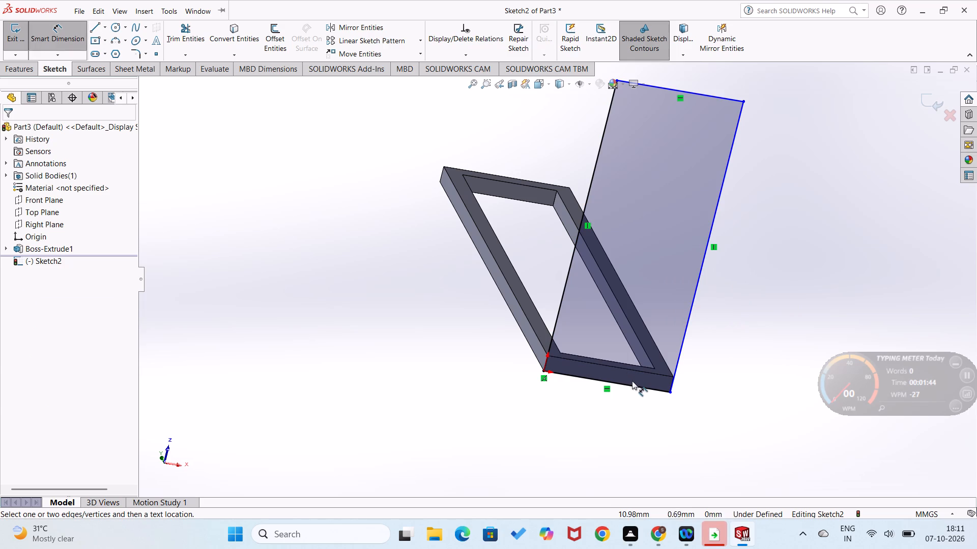
pyautogui.click(632, 384)
pyautogui.click(628, 410)
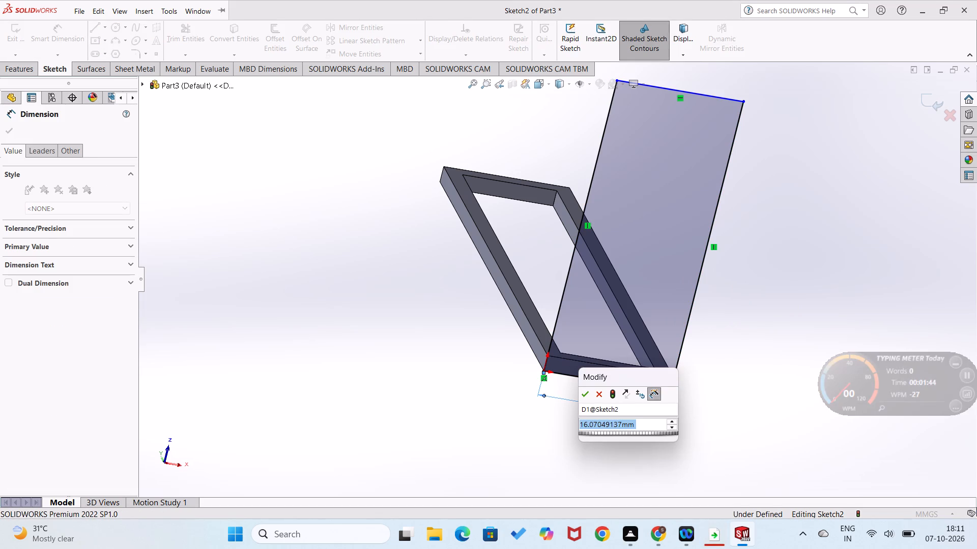
pyautogui.write('16')
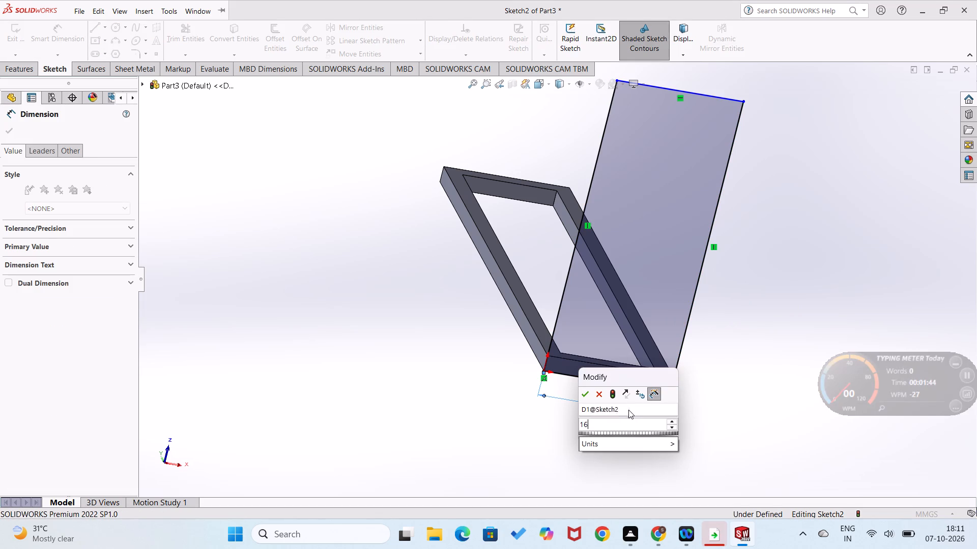
pyautogui.press('Return')
pyautogui.click(522, 417)
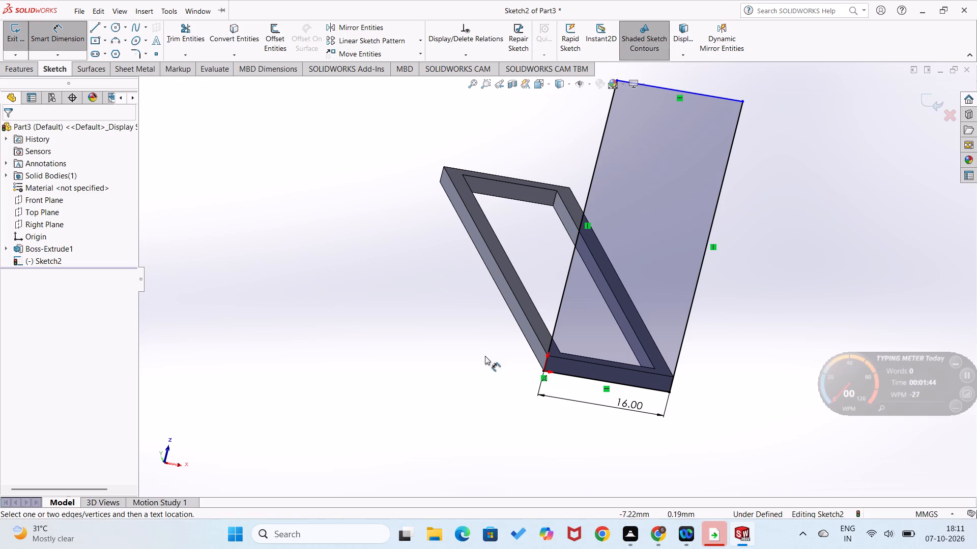
pyautogui.click(558, 307)
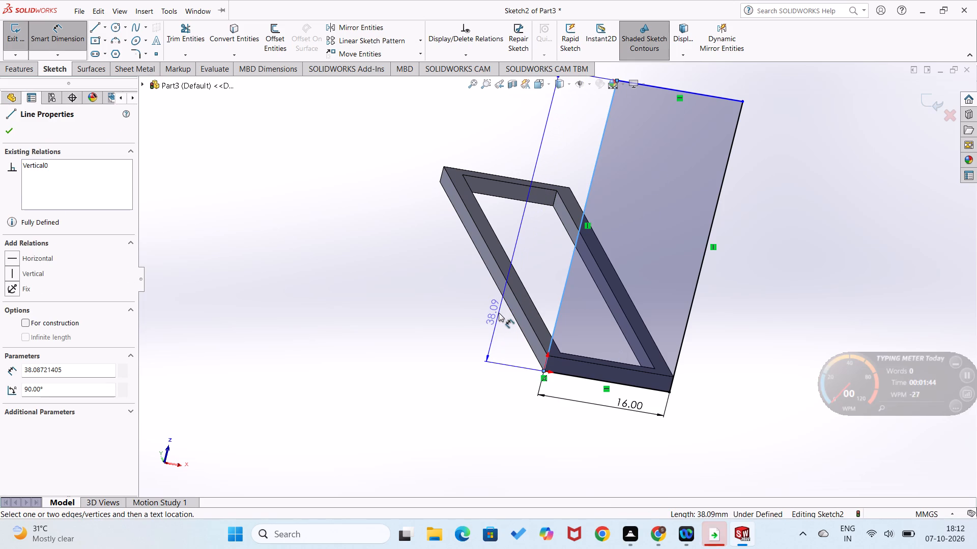
pyautogui.click(499, 313)
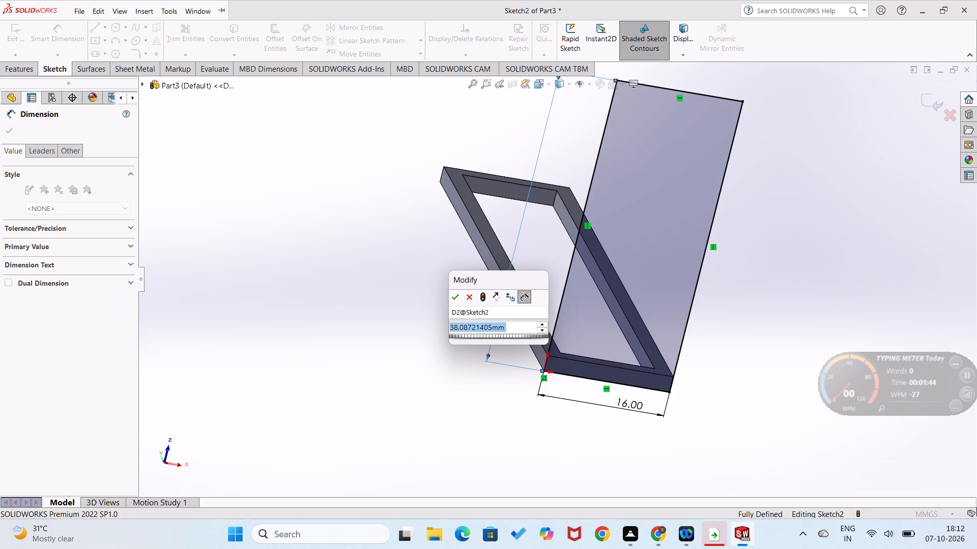
pyautogui.press('6')
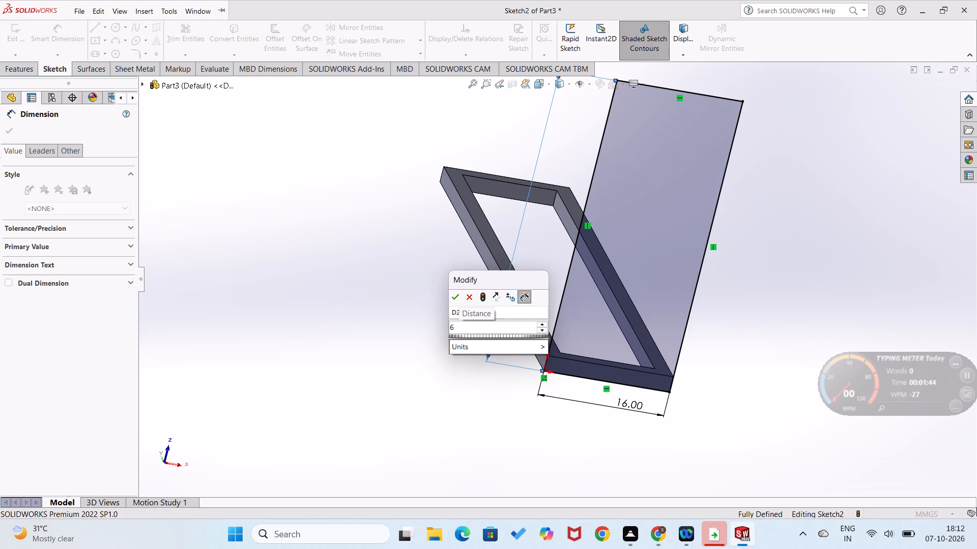
pyautogui.press('8')
pyautogui.press('Return')
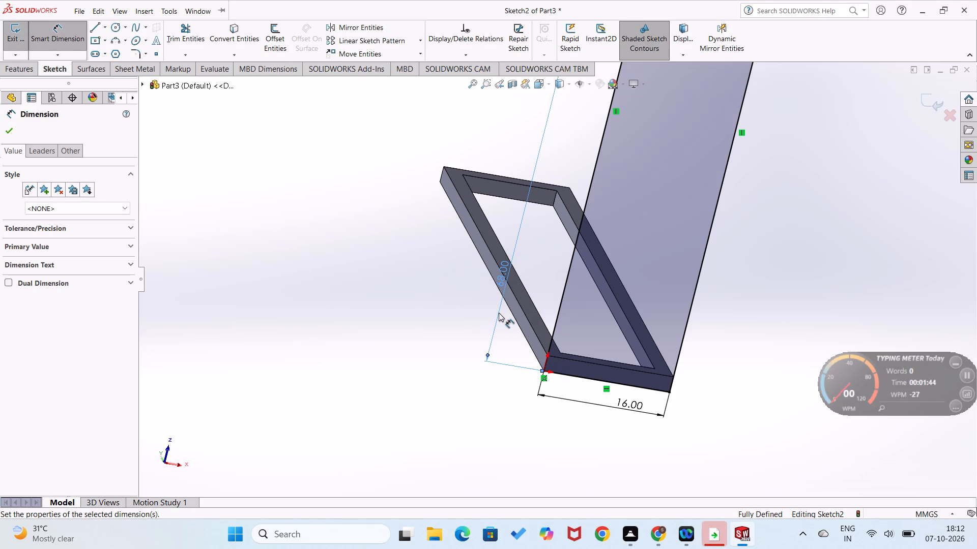
# Sketch three side-by-side vertical rectangles inside the 16 by 68 mm rectangle, each about 3 to 4 mm wide and 64 mm long.
pyautogui.scroll(5, 499, 313)
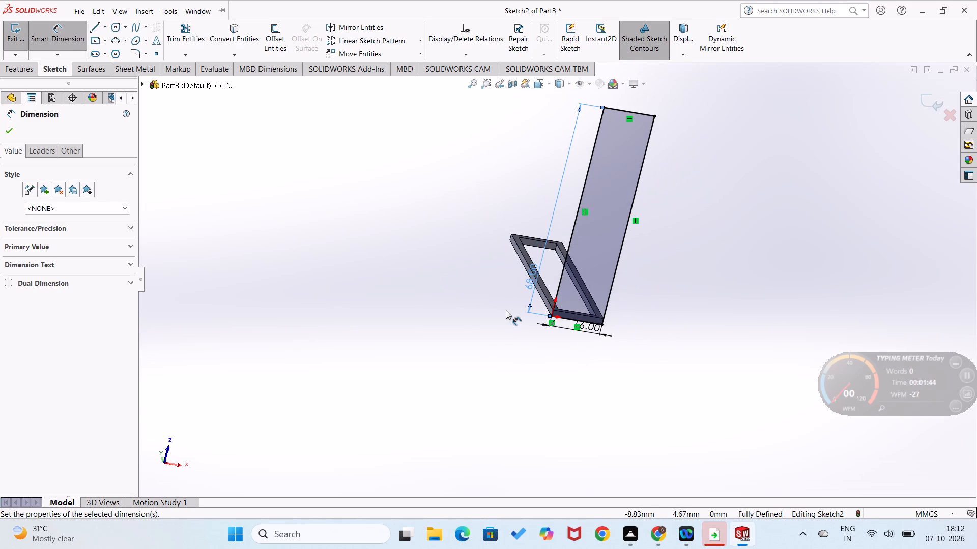
pyautogui.moveTo(506, 310); pyautogui.dragTo(638, 426, button='middle')
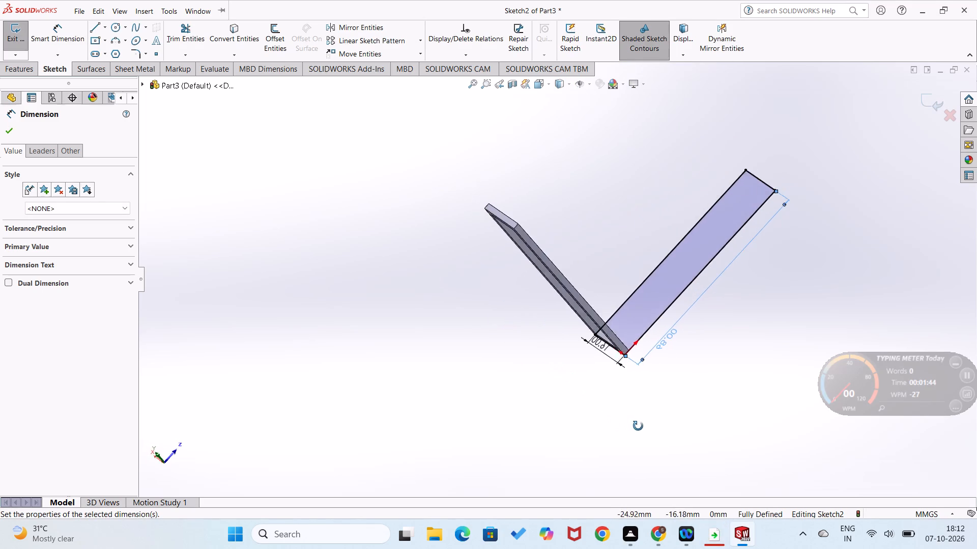
pyautogui.moveTo(638, 426); pyautogui.dragTo(521, 371, button='middle')
pyautogui.scroll(1, 521, 365)
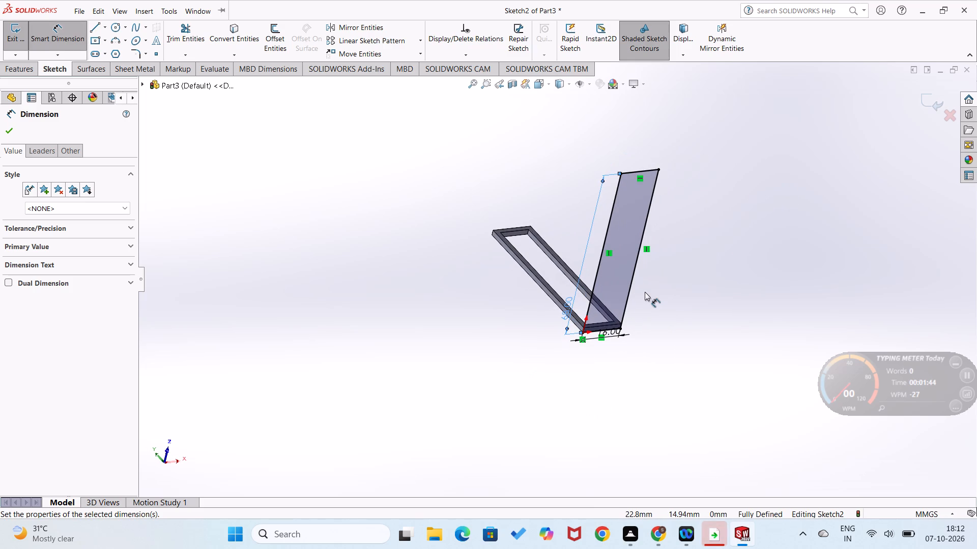
pyautogui.hotkey('ctrl', '8')
pyautogui.rightClick(702, 262)
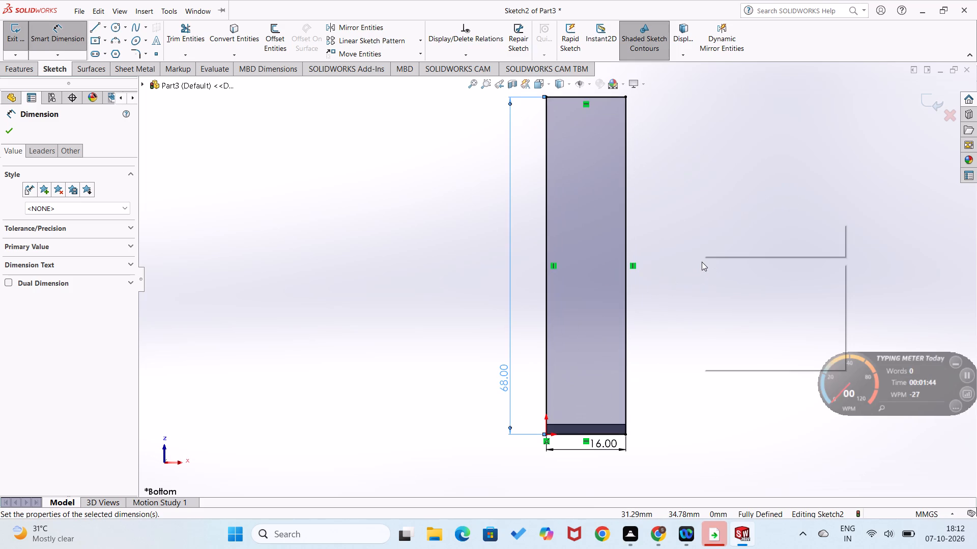
pyautogui.moveTo(698, 142); pyautogui.dragTo(689, 208, button='right')
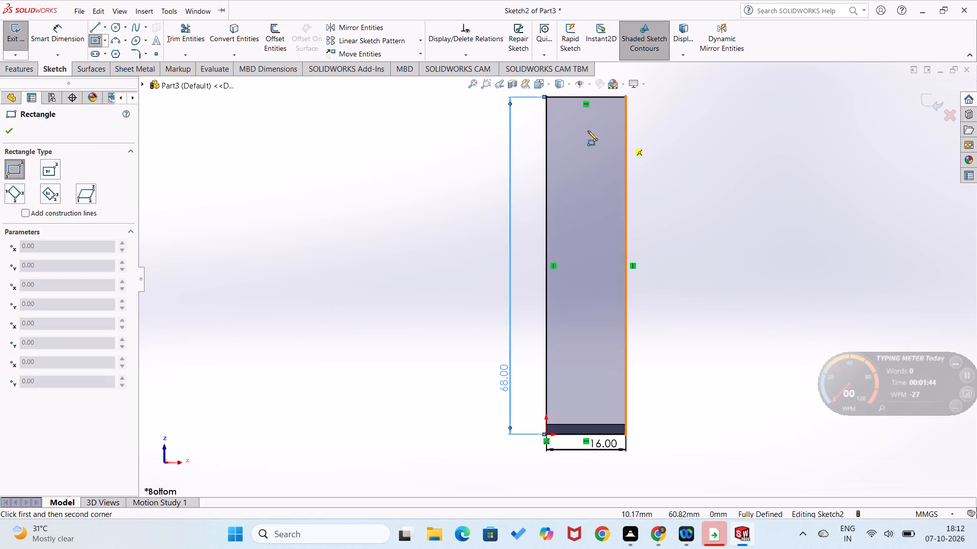
pyautogui.click(554, 102)
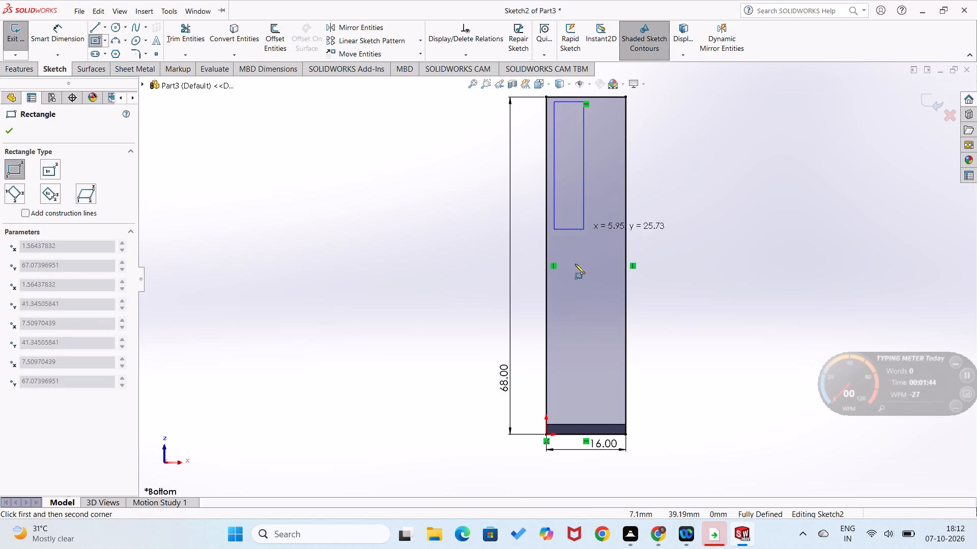
pyautogui.click(572, 417)
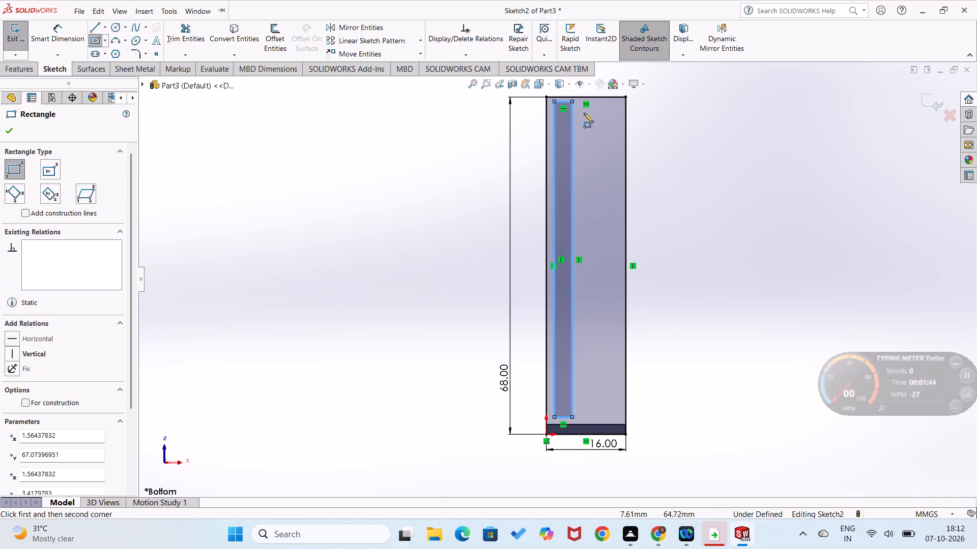
pyautogui.click(579, 103)
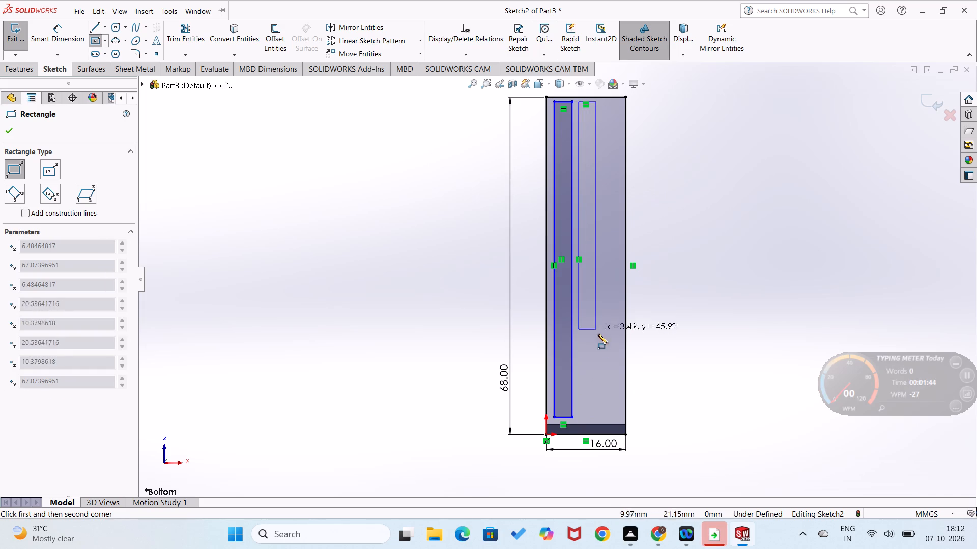
pyautogui.click(593, 416)
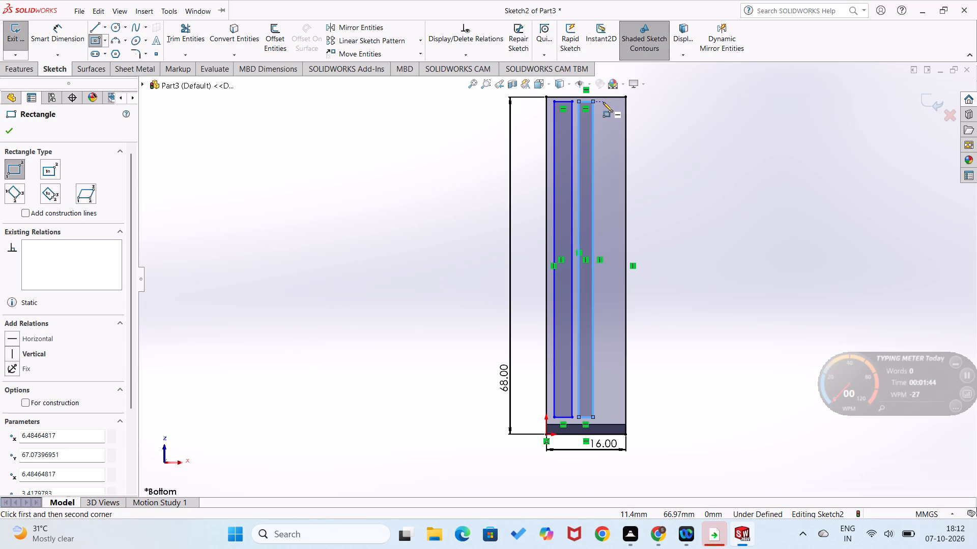
pyautogui.click(601, 102)
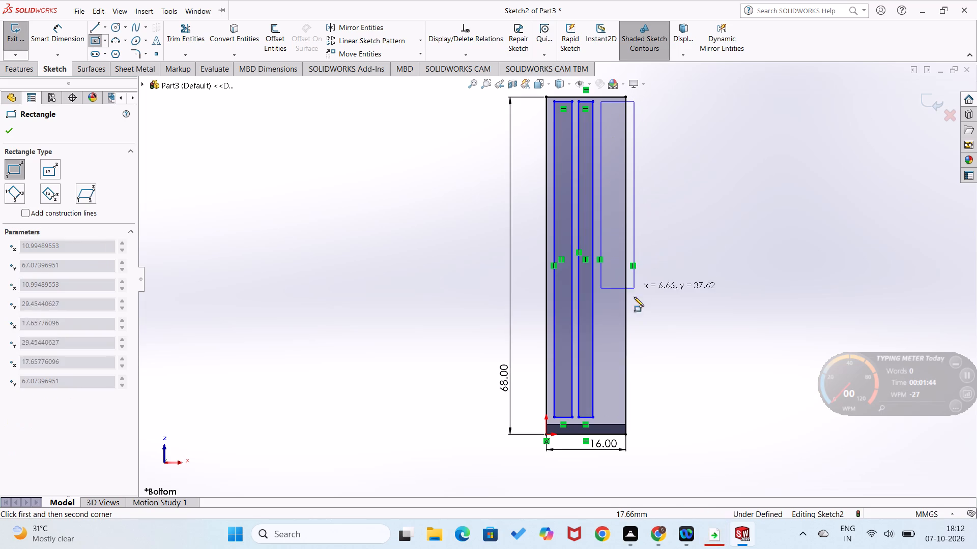
pyautogui.click(618, 419)
# Dimension the two outer slot rectangles 2 mm from the adjacent long sides of the 16 by 68 mm rectangle.
pyautogui.moveTo(659, 413); pyautogui.dragTo(665, 329, button='right')
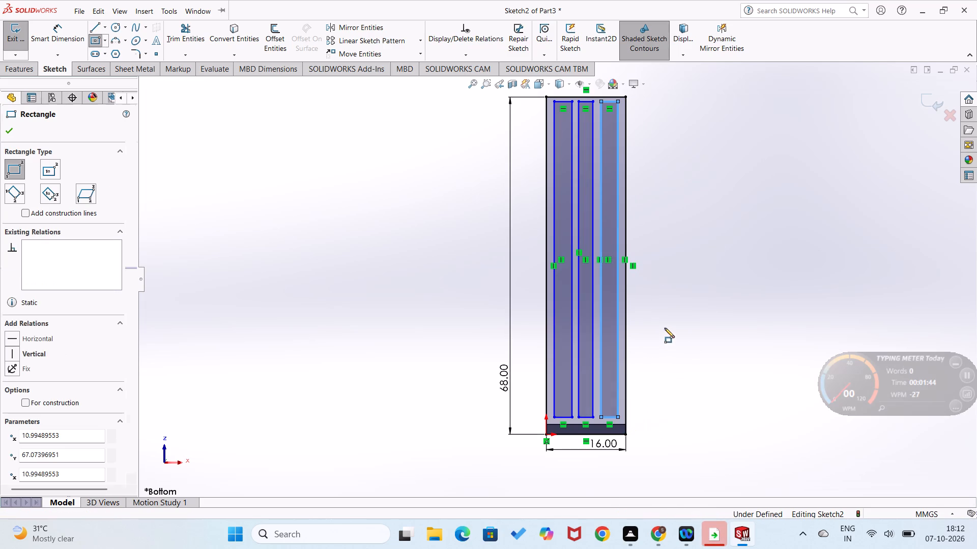
pyautogui.click(545, 437)
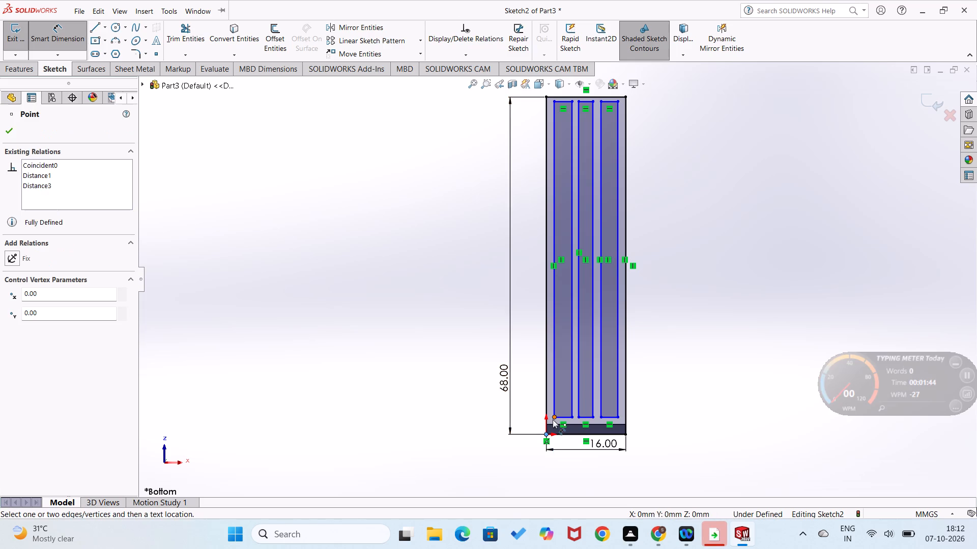
pyautogui.click(553, 419)
pyautogui.click(549, 467)
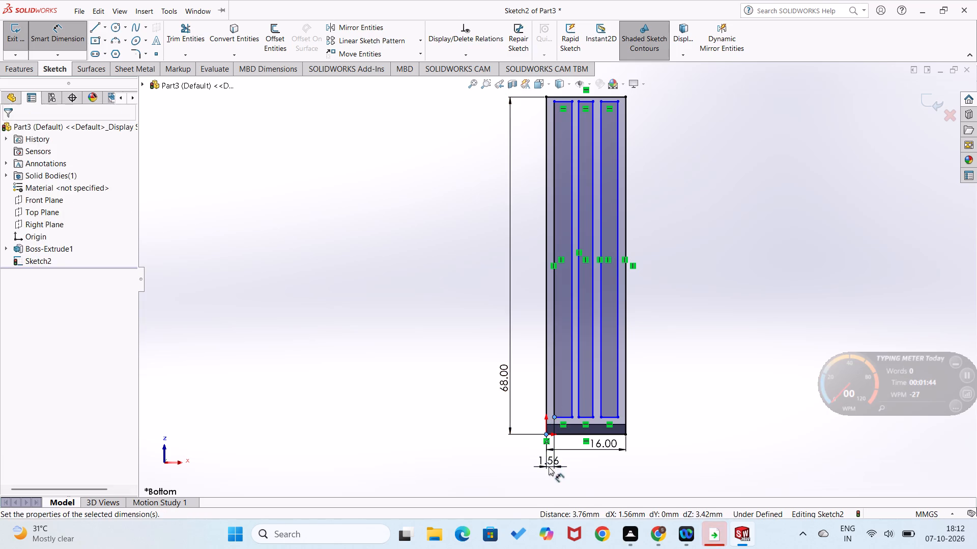
pyautogui.press('2')
pyautogui.press('Return')
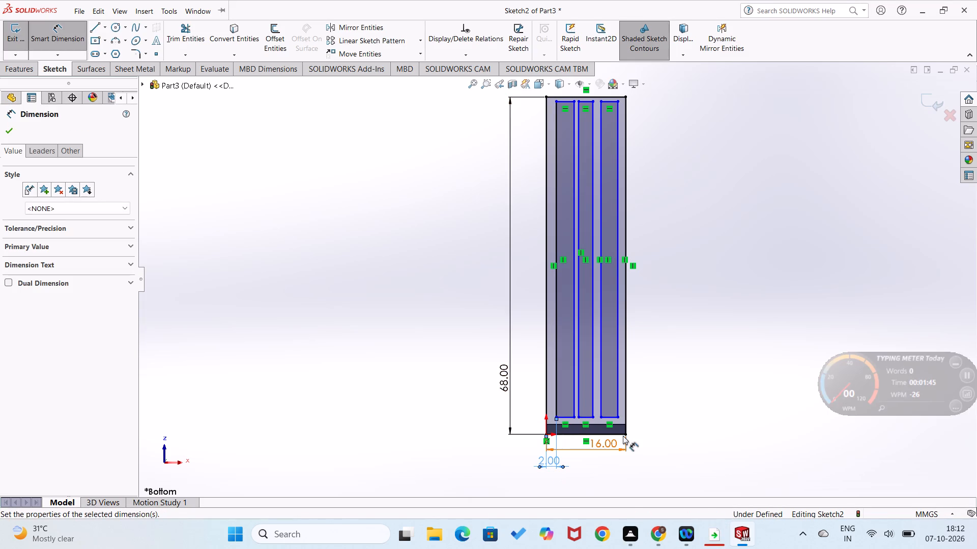
pyautogui.click(627, 436)
pyautogui.click(619, 417)
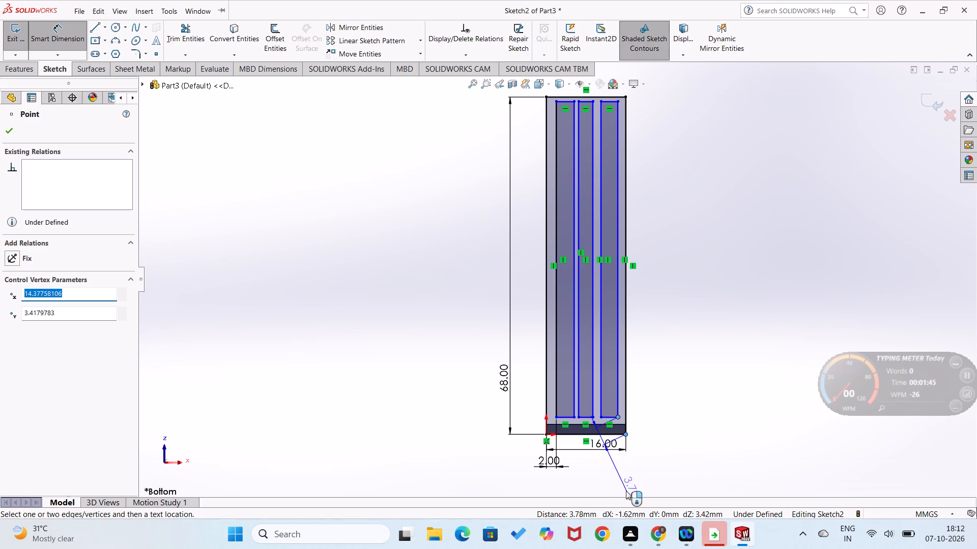
pyautogui.click(625, 468)
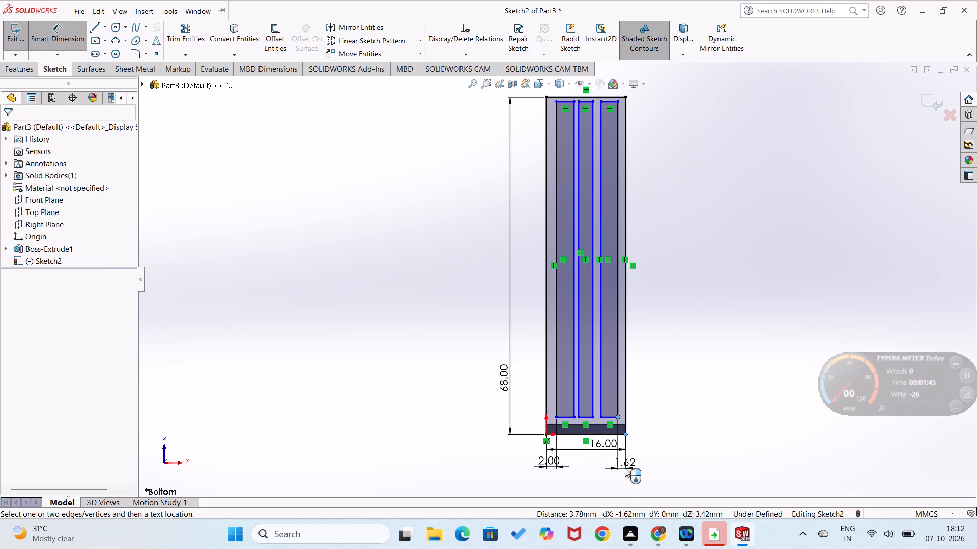
pyautogui.press('2')
pyautogui.press('Return')
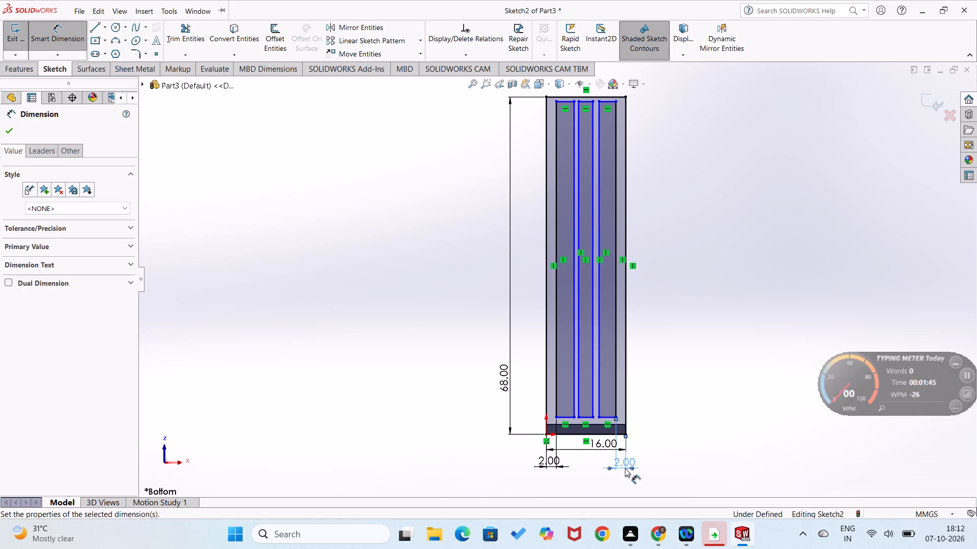
# Dimension the bottom edge of each of the three slot rectangles to a width of 3 mm.
pyautogui.scroll(-3, 667, 448)
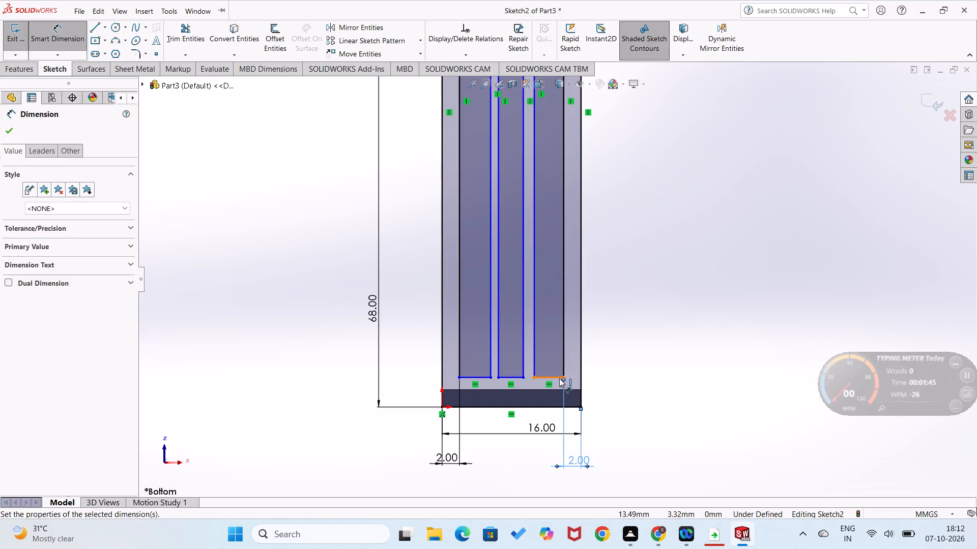
pyautogui.click(559, 378)
pyautogui.click(556, 358)
pyautogui.press('3')
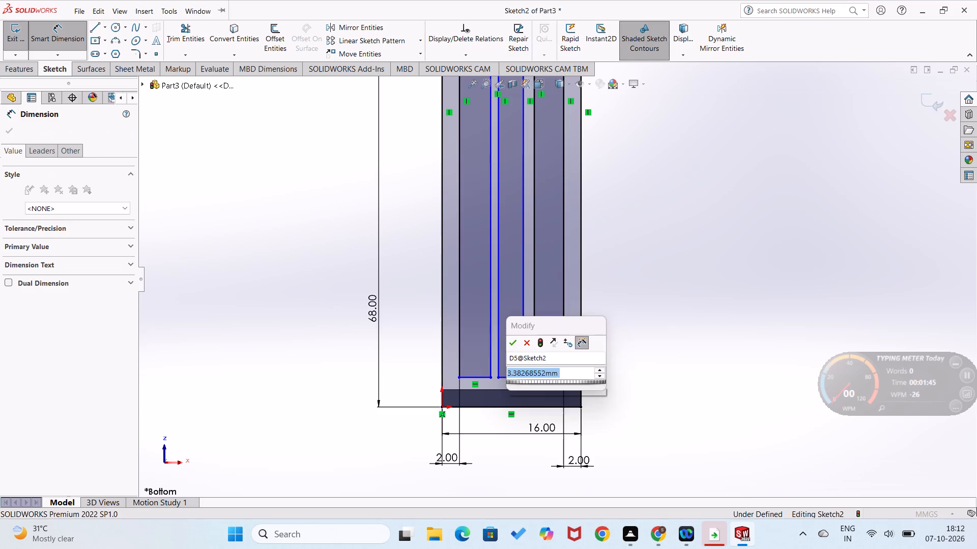
pyautogui.press('Return')
pyautogui.click(519, 375)
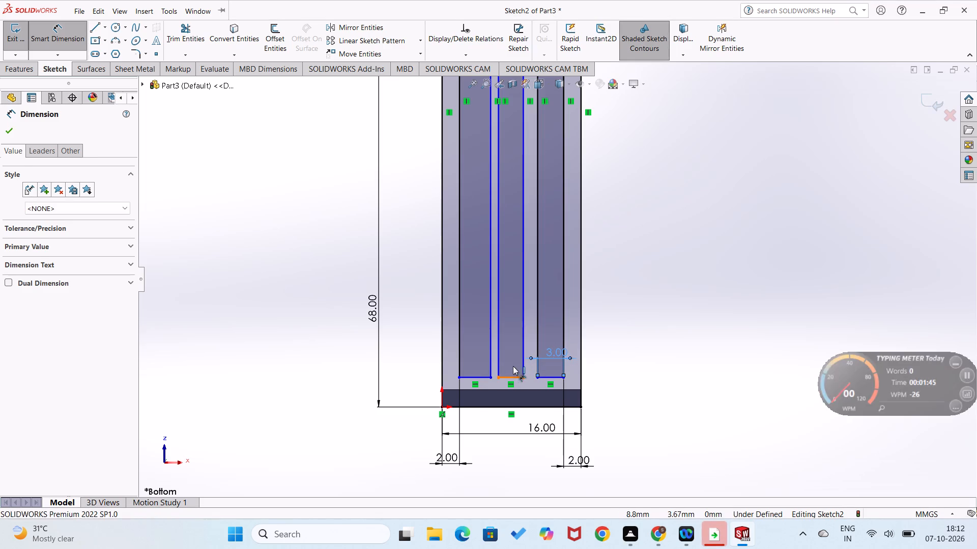
pyautogui.click(512, 361)
pyautogui.press('3')
pyautogui.press('Return')
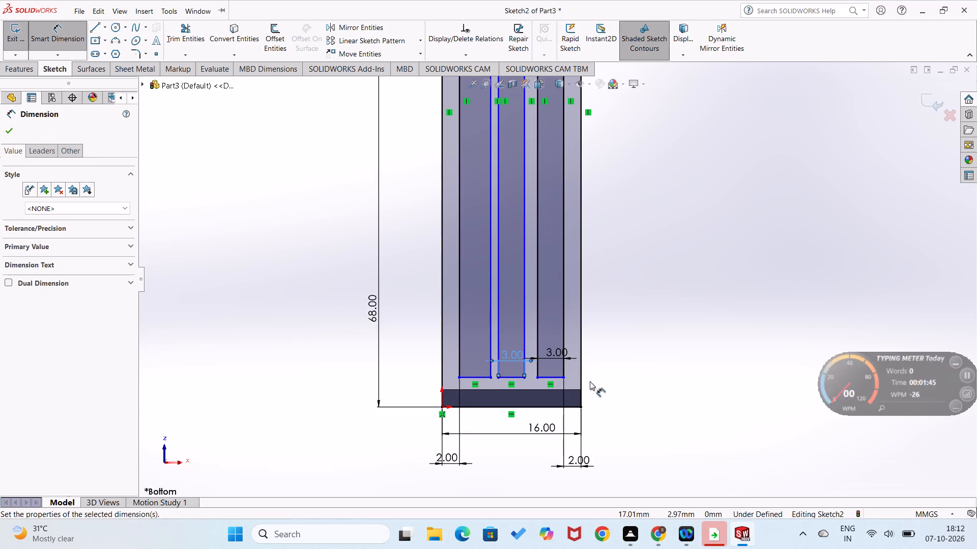
pyautogui.click(483, 374)
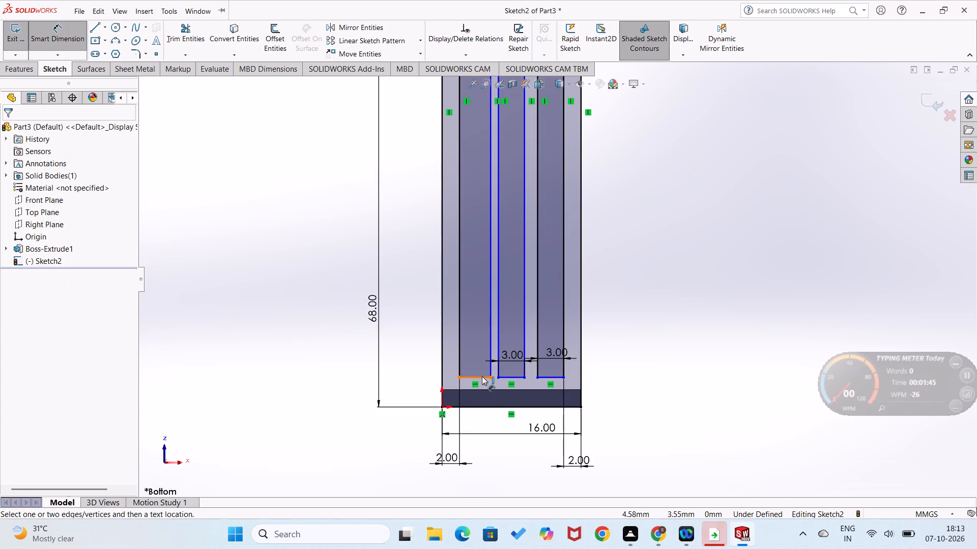
pyautogui.click(482, 376)
pyautogui.click(479, 365)
pyautogui.press('3')
pyautogui.press('Return')
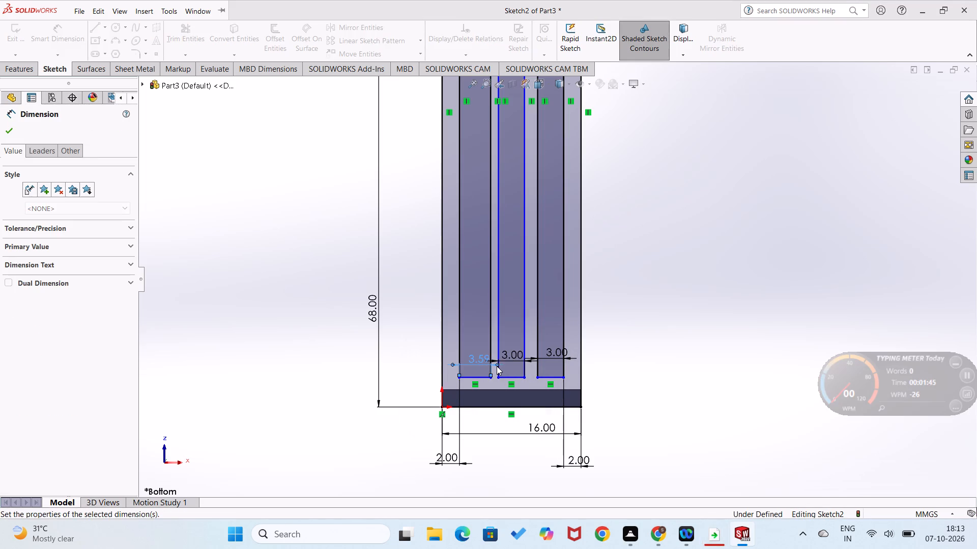
pyautogui.click(373, 413)
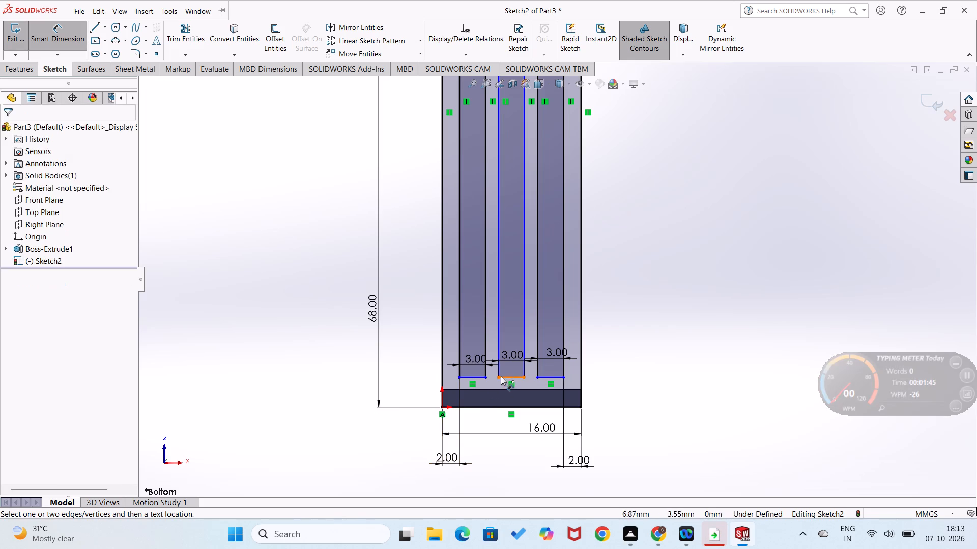
# Dimension the gaps between the middle slot rectangle and its two neighbours at 1.5 mm each.
pyautogui.click(500, 375)
pyautogui.click(484, 377)
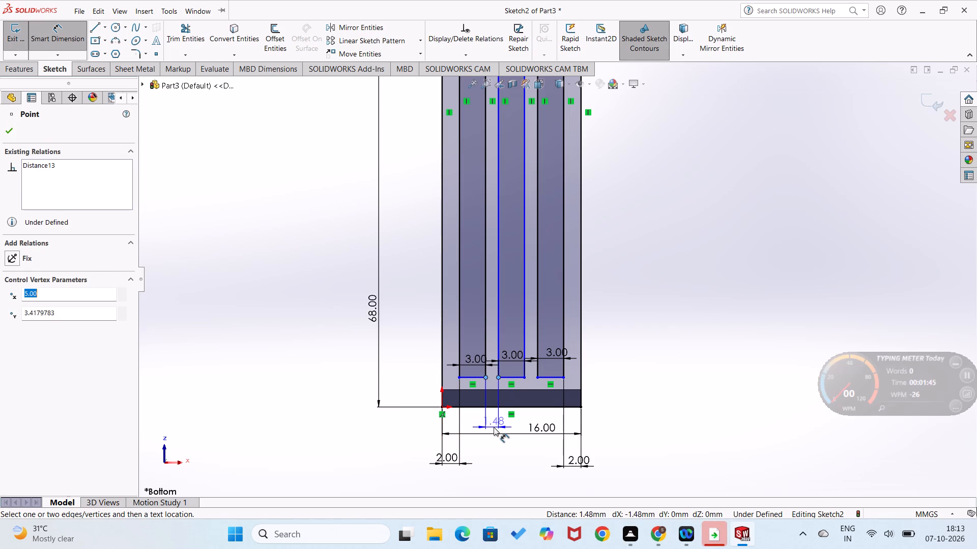
pyautogui.click(494, 427)
pyautogui.write('1.5')
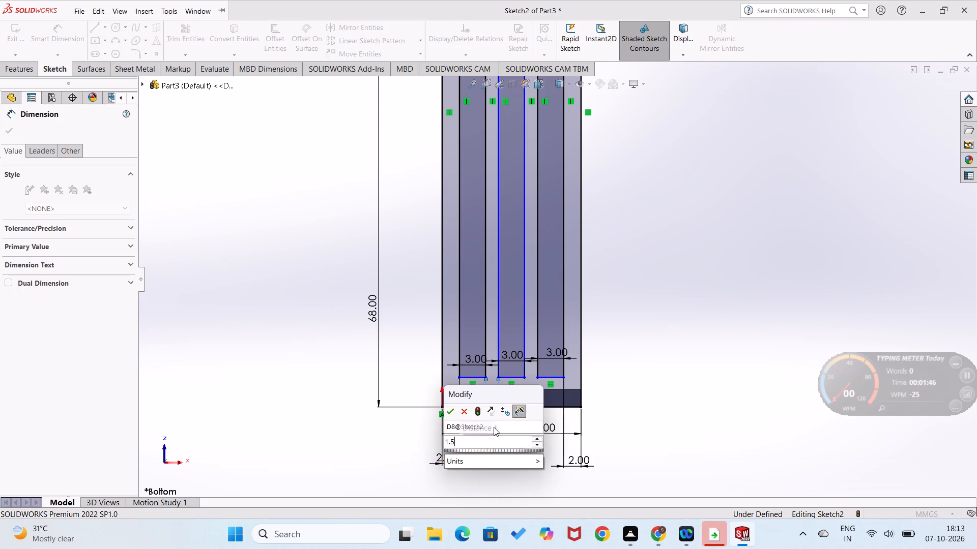
pyautogui.press('Return')
pyautogui.click(648, 443)
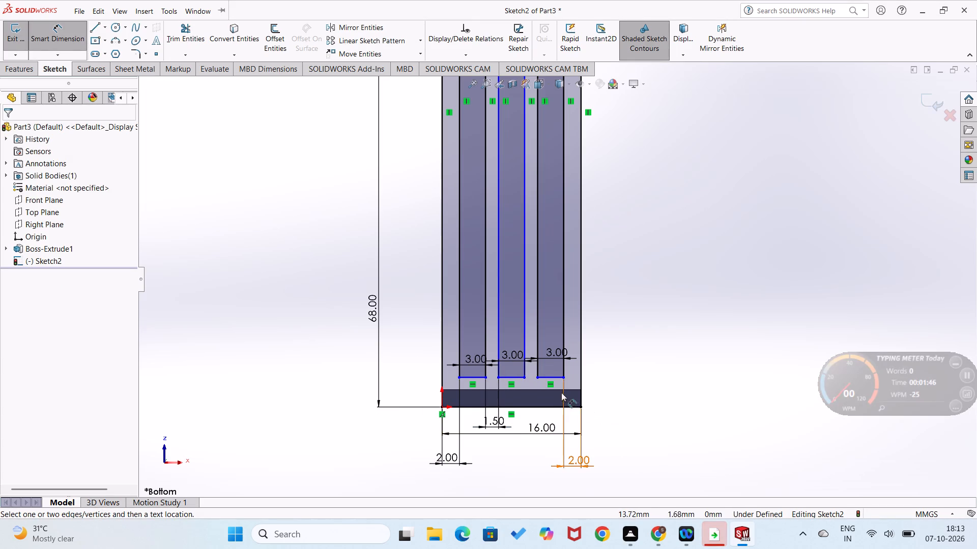
pyautogui.click(540, 377)
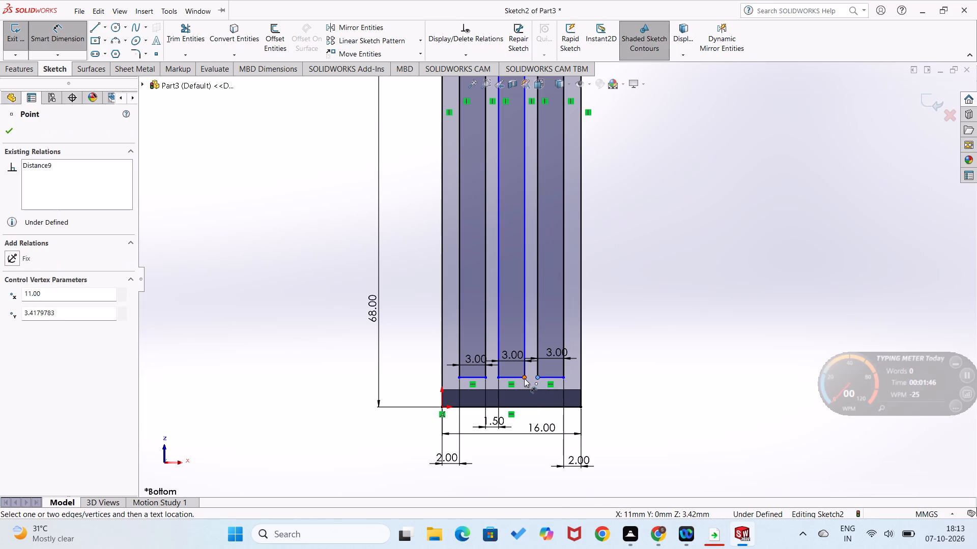
pyautogui.click(524, 378)
pyautogui.click(525, 433)
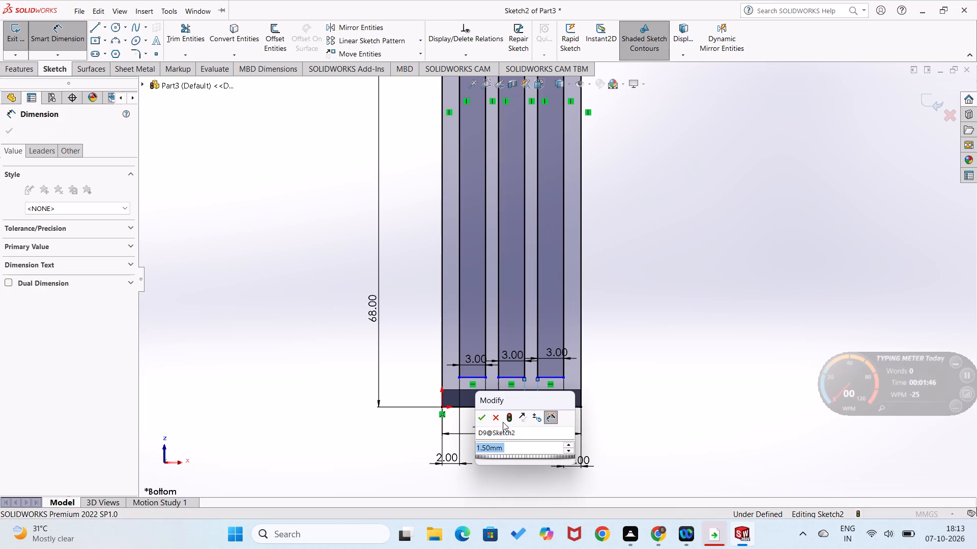
pyautogui.click(484, 416)
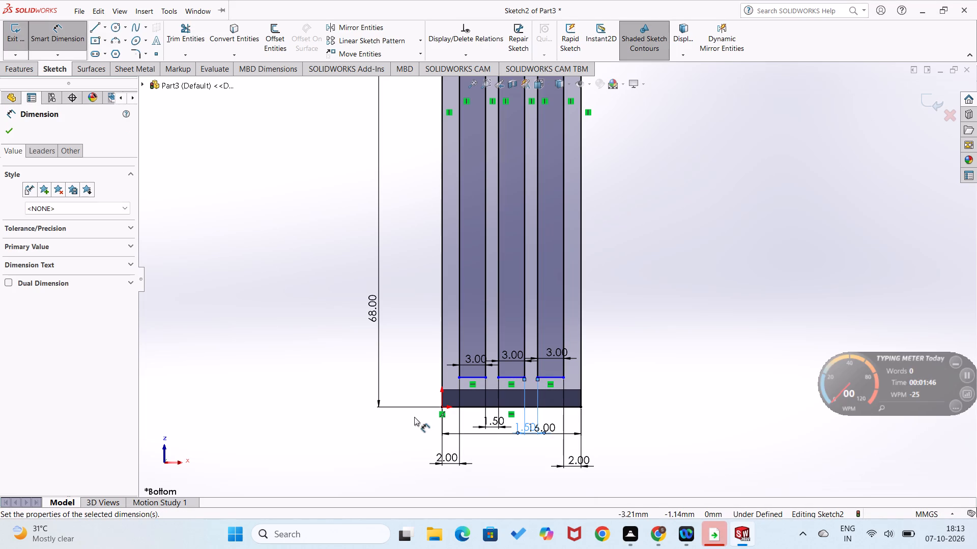
# Dimension the lower end of the slots 3 mm above the outer rectangle's bottom corner at the origin.
pyautogui.click(442, 407)
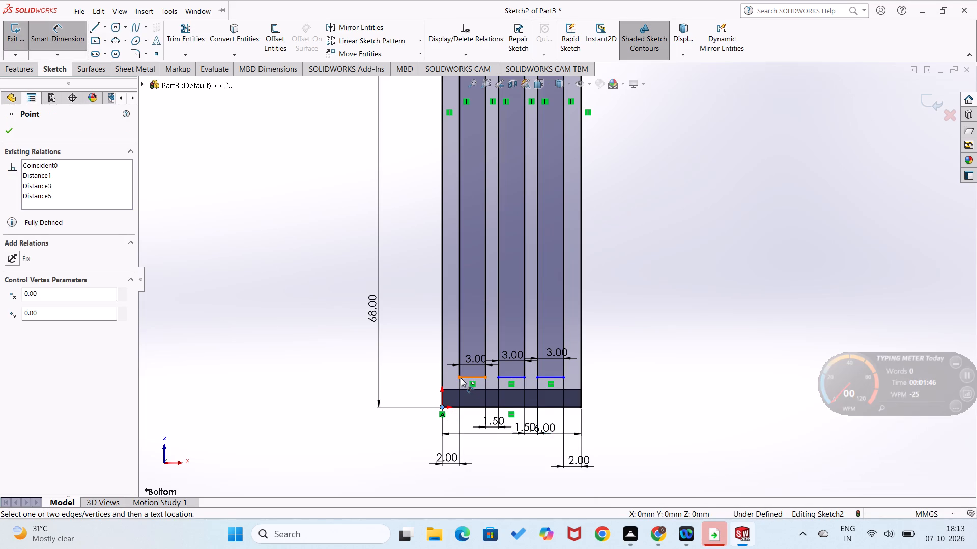
pyautogui.click(456, 378)
pyautogui.click(403, 388)
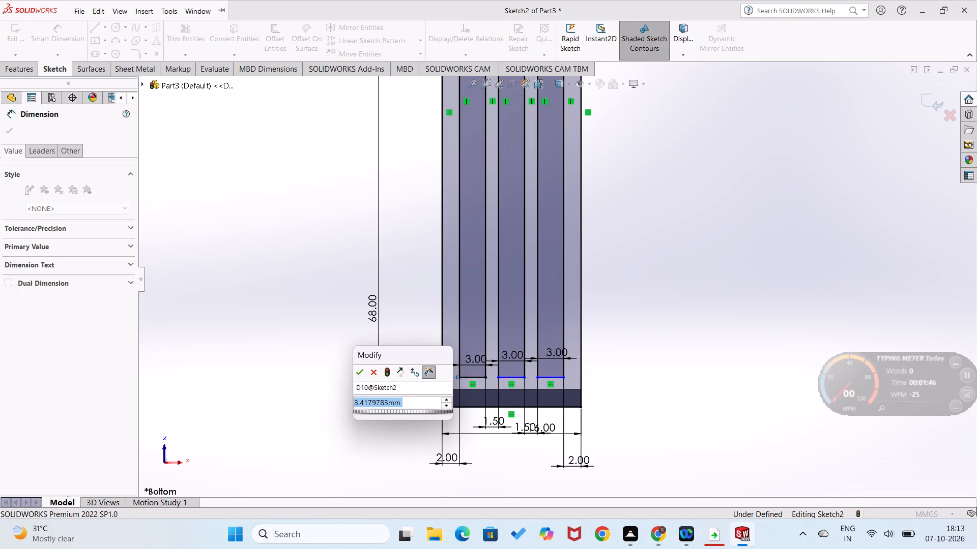
pyautogui.press('3')
pyautogui.press('Return')
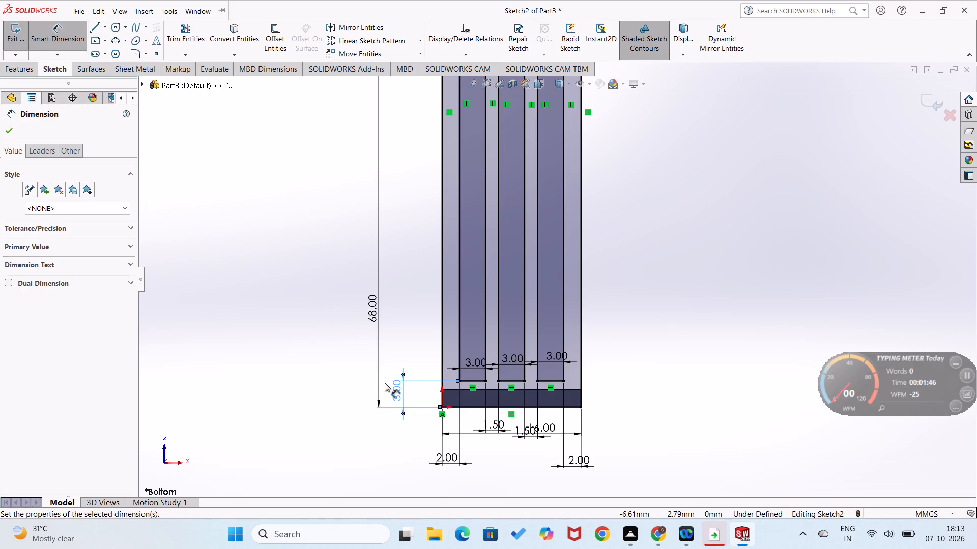
pyautogui.click(371, 414)
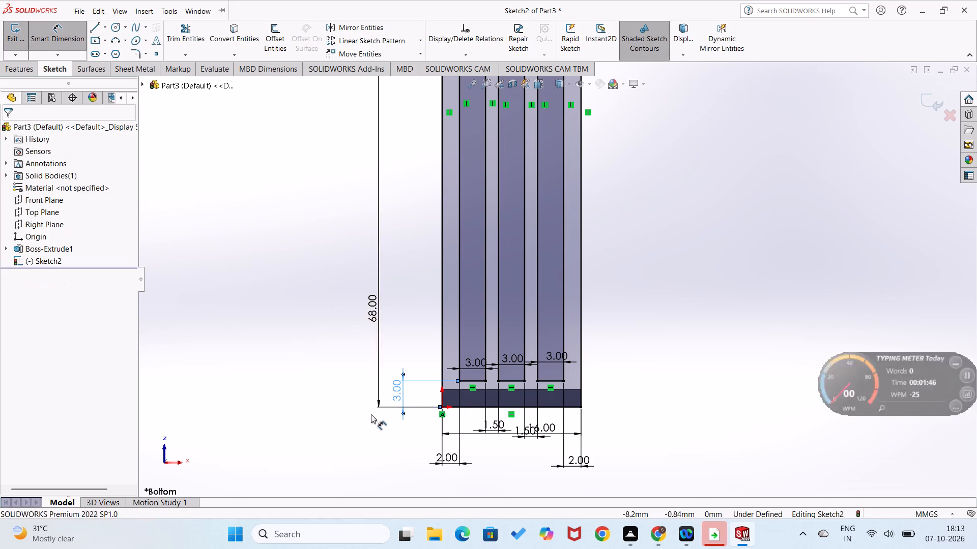
pyautogui.scroll(6, 416, 402)
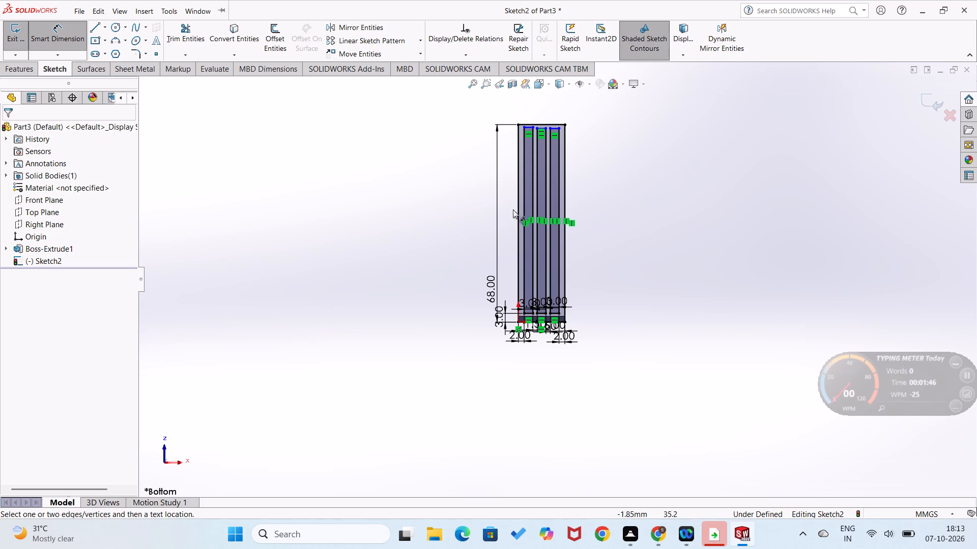
# Dimension the upper end of the slot farthest from the origin, entering 3 mm and correcting it to 2 mm below the outer rectangle's top corner.
pyautogui.scroll(-4, 508, 164)
pyautogui.scroll(-4, 638, 119)
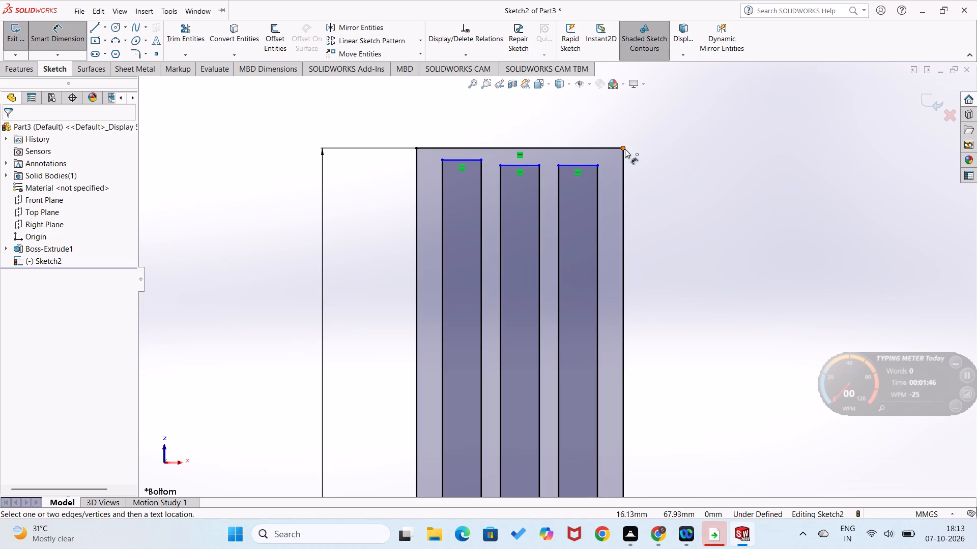
pyautogui.click(625, 149)
pyautogui.click(597, 166)
pyautogui.click(649, 163)
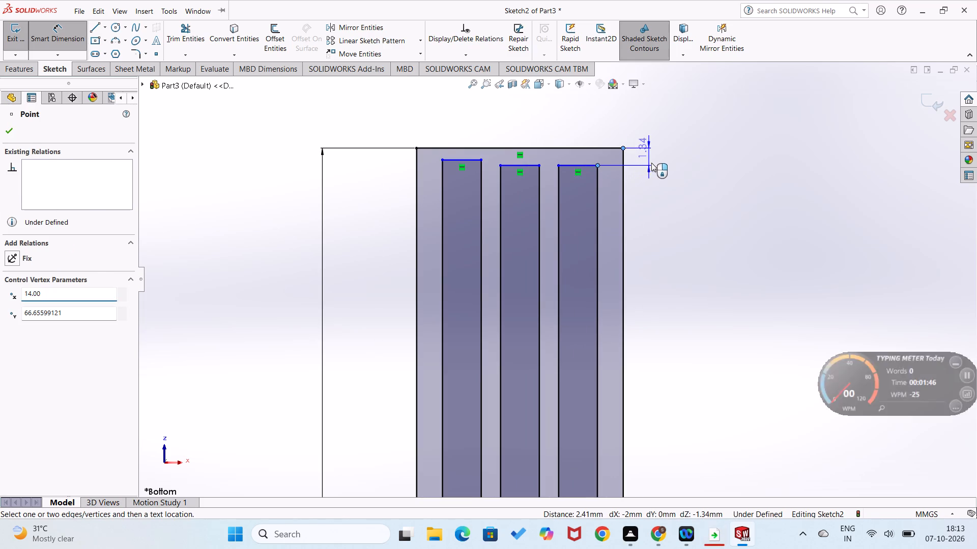
pyautogui.press('3')
pyautogui.press('Return')
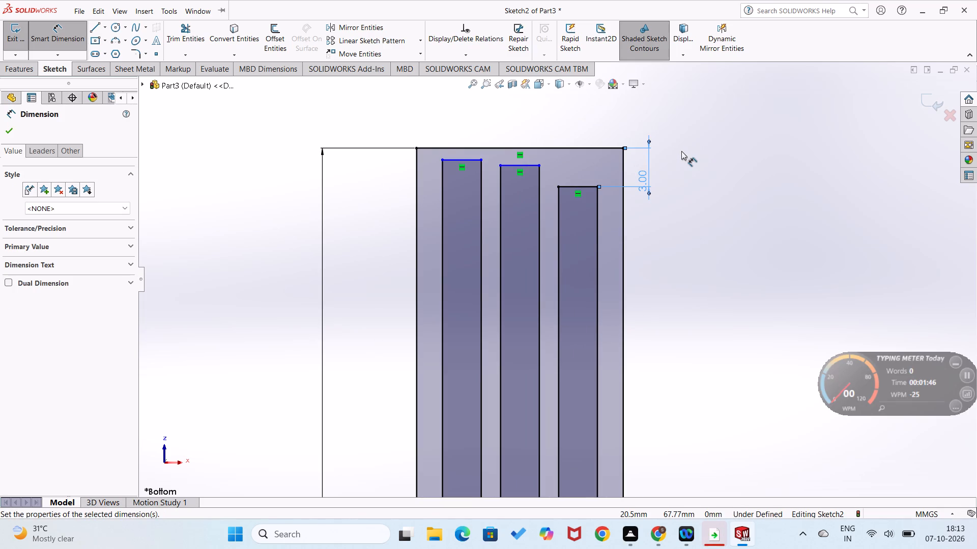
pyautogui.doubleClick(650, 176)
pyautogui.press('2')
pyautogui.press('Return')
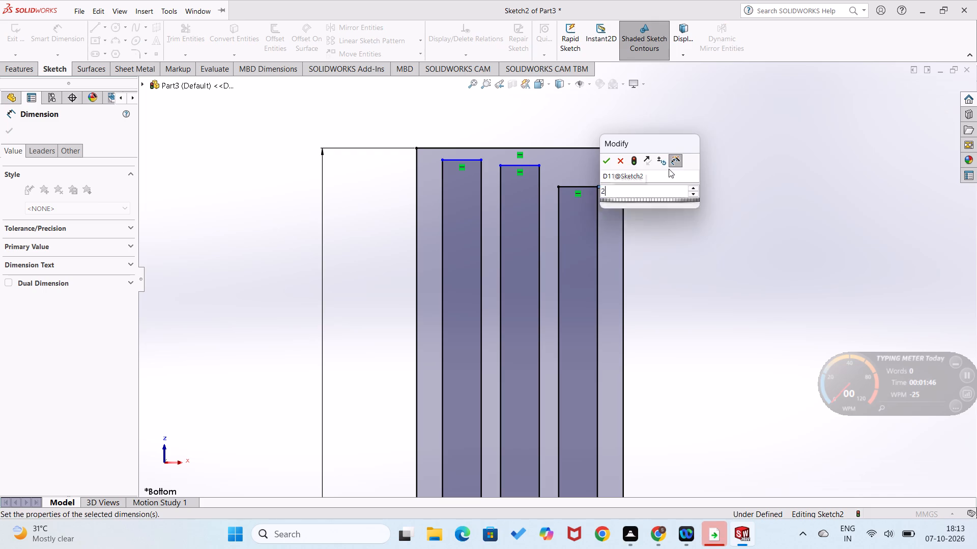
# Dimension the upper ends of the middle slot and the slot nearest the origin 2 mm below the outer rectangle's top corner.
pyautogui.click(537, 163)
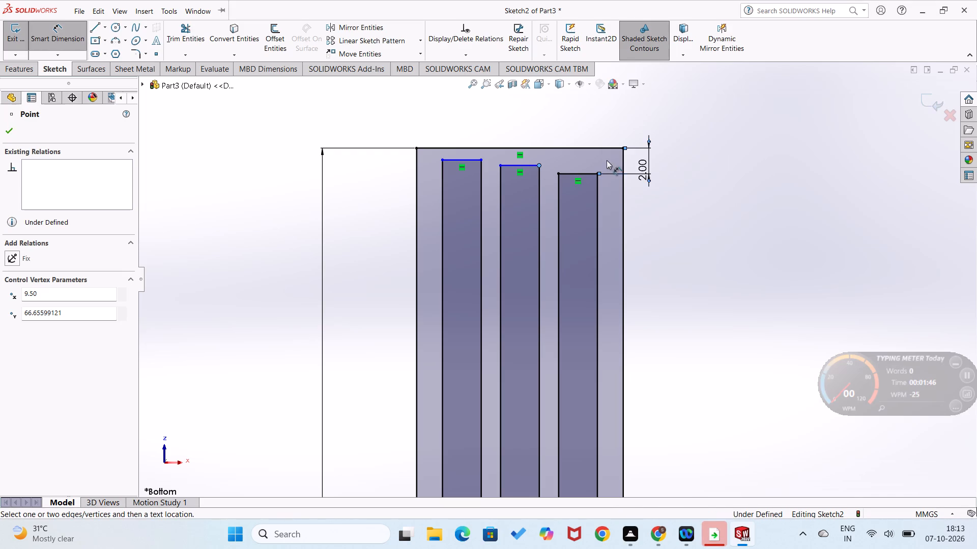
pyautogui.click(623, 147)
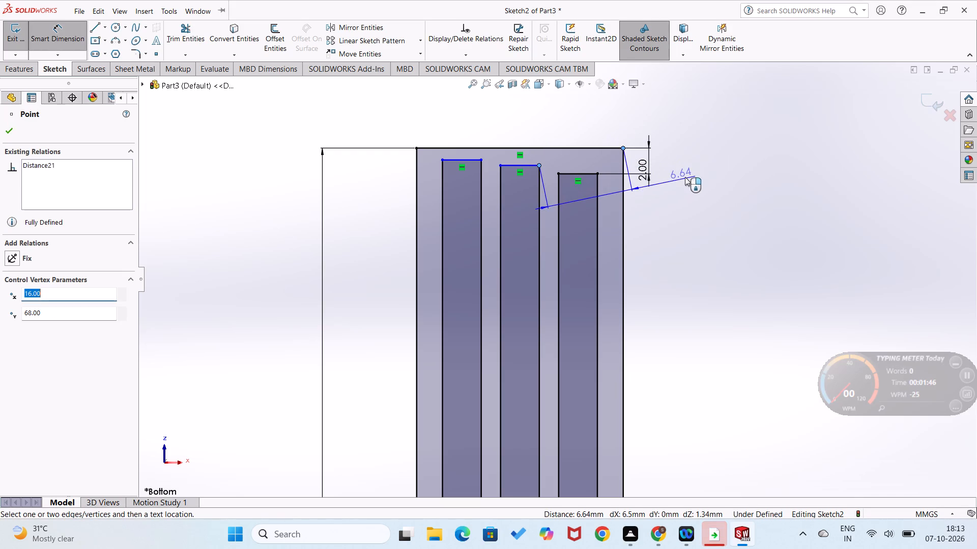
pyautogui.click(696, 158)
pyautogui.press('2')
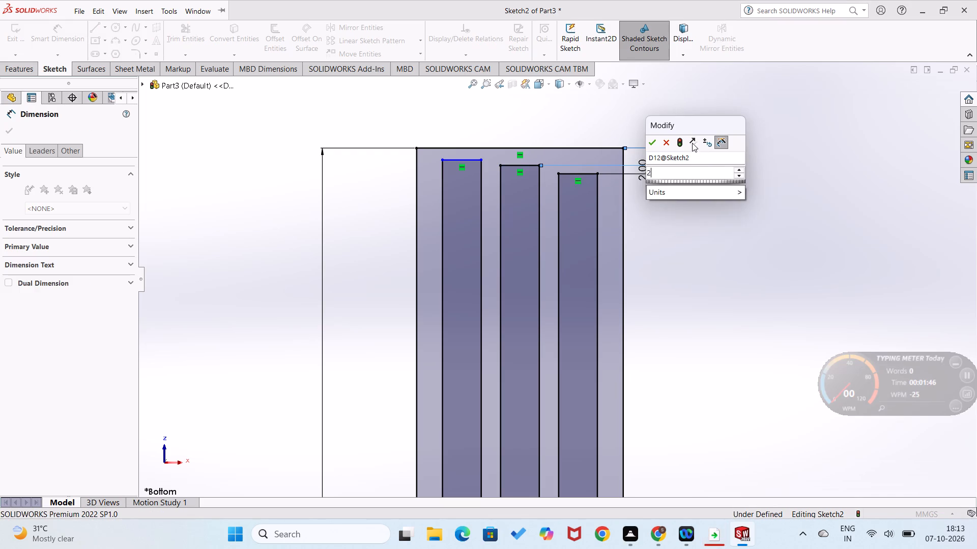
pyautogui.press('Return')
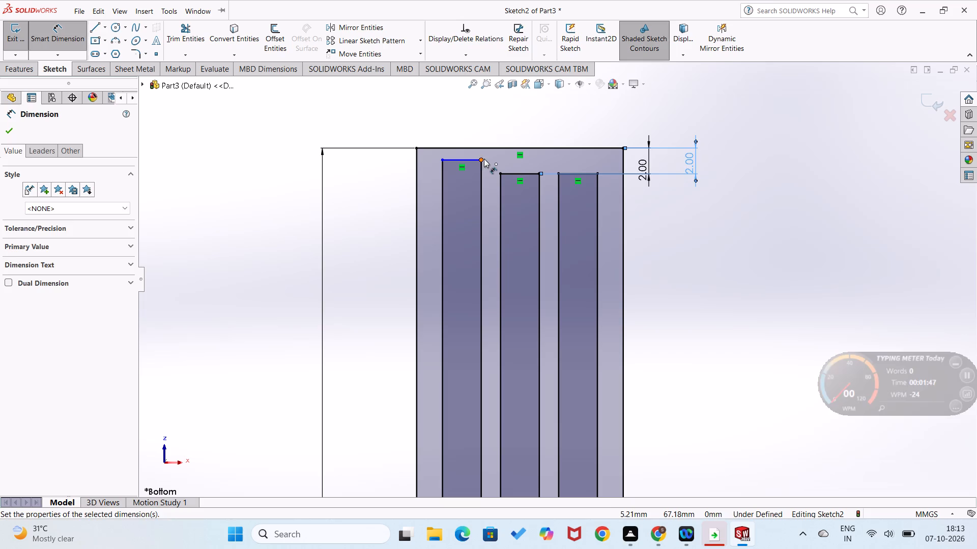
pyautogui.moveTo(484, 158); pyautogui.dragTo(496, 159)
pyautogui.click(623, 150)
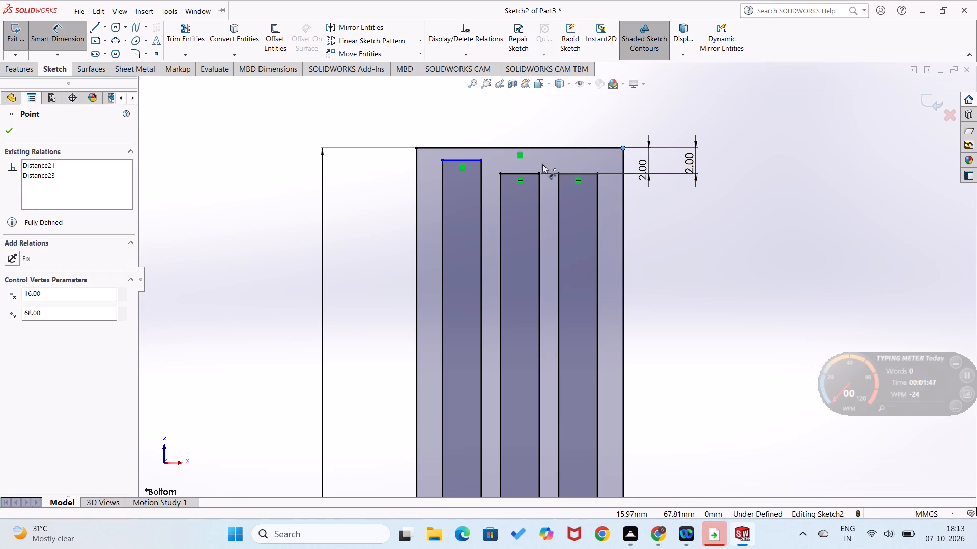
pyautogui.click(482, 162)
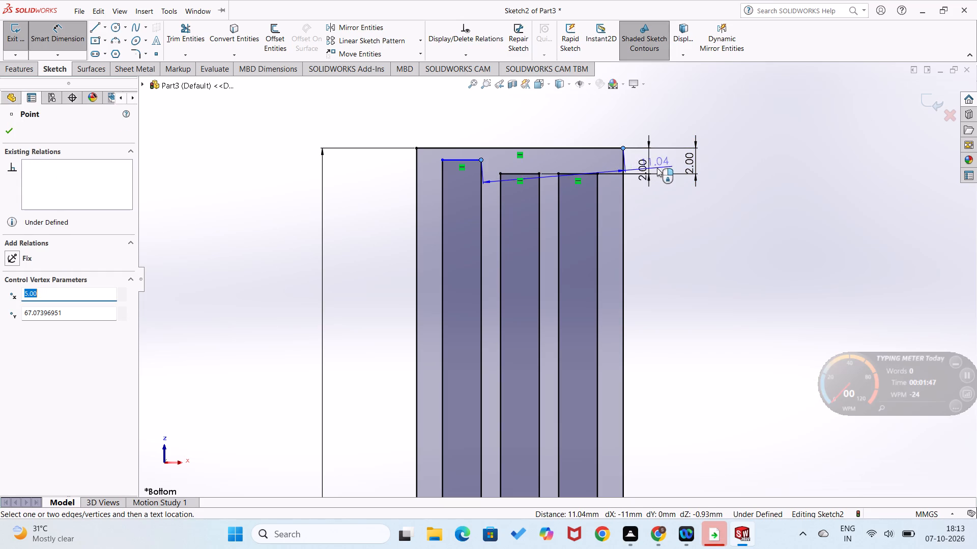
pyautogui.click(710, 161)
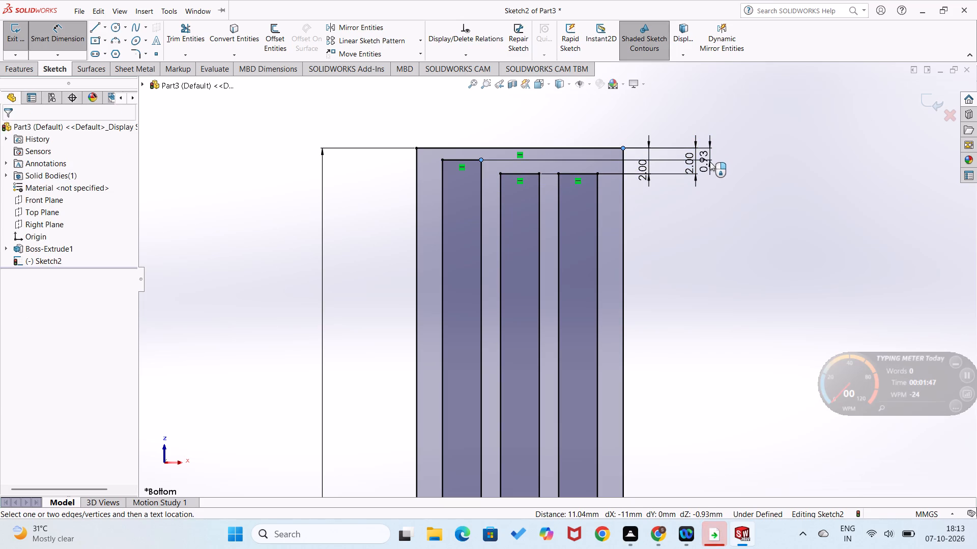
pyautogui.press('2')
pyautogui.press('Return')
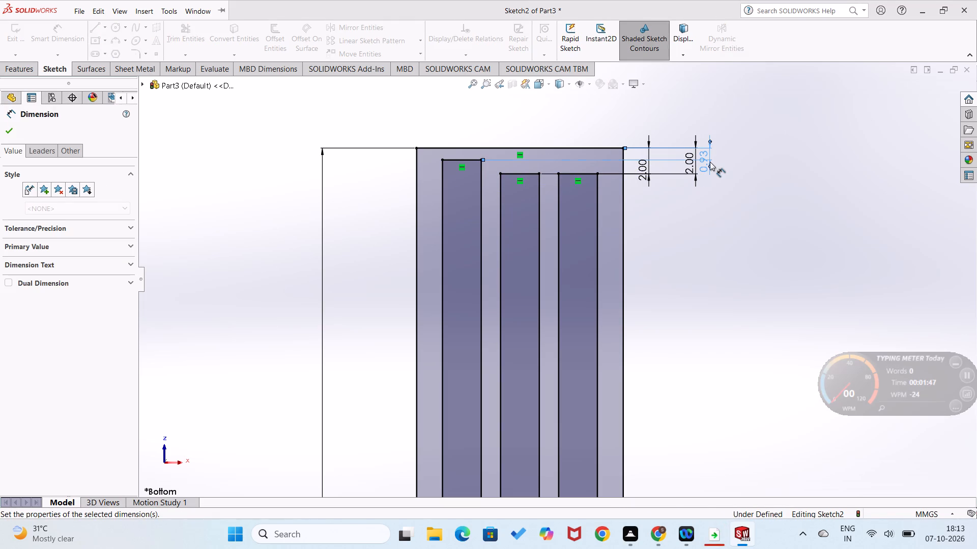
pyautogui.click(698, 221)
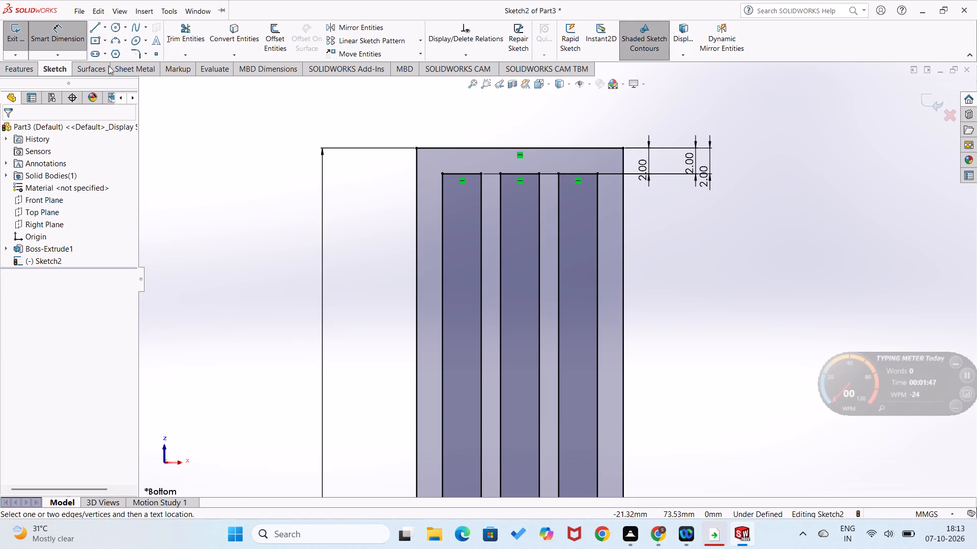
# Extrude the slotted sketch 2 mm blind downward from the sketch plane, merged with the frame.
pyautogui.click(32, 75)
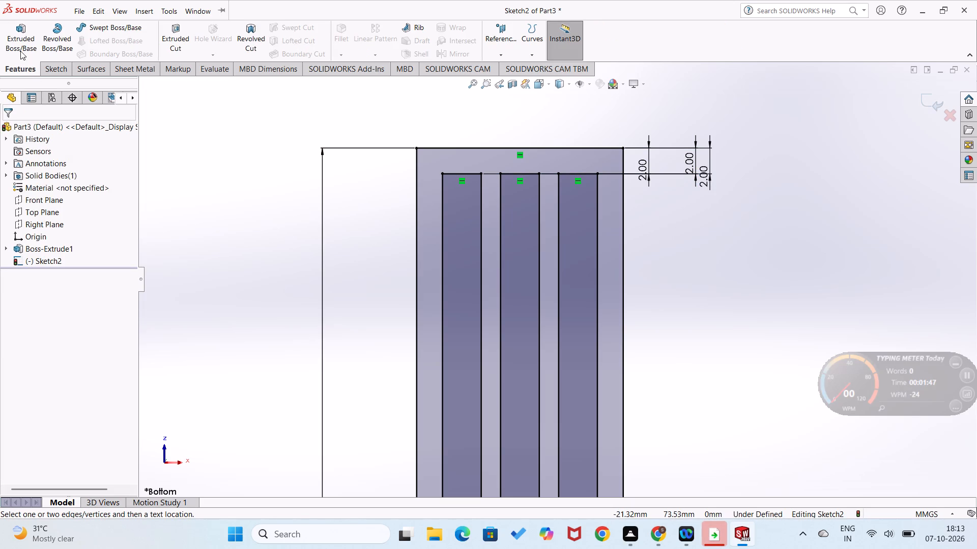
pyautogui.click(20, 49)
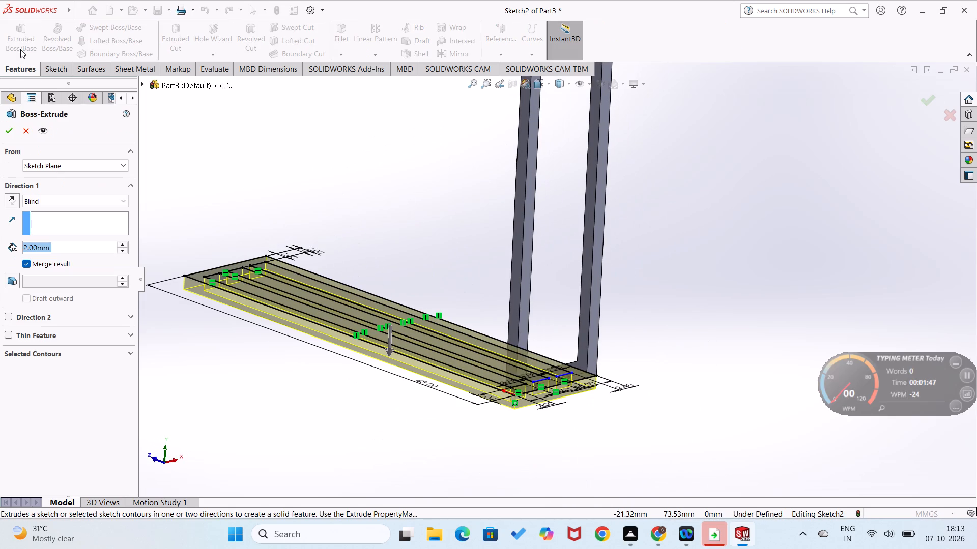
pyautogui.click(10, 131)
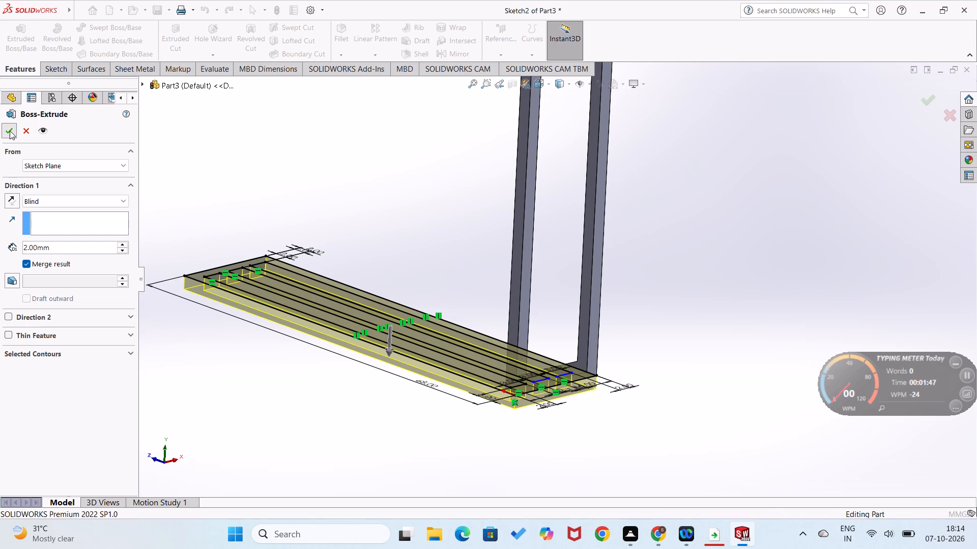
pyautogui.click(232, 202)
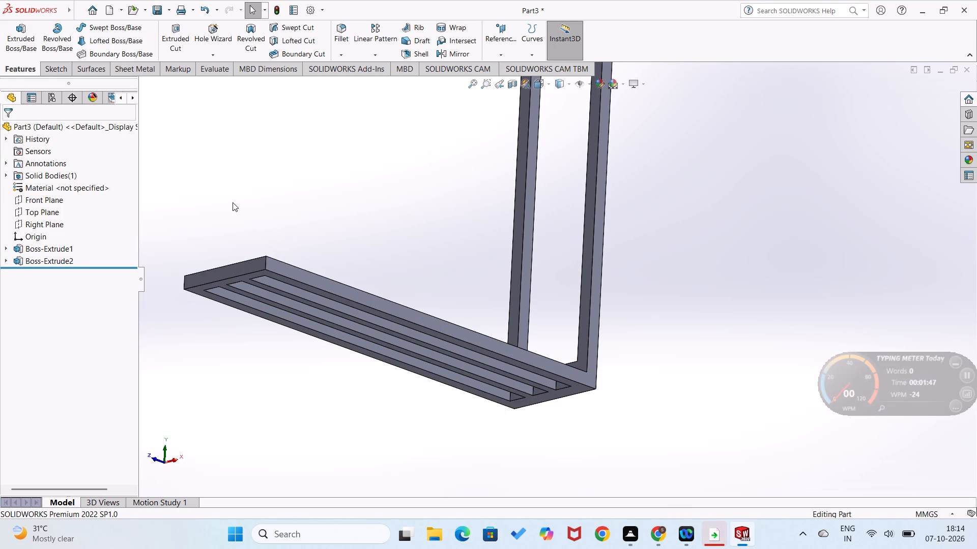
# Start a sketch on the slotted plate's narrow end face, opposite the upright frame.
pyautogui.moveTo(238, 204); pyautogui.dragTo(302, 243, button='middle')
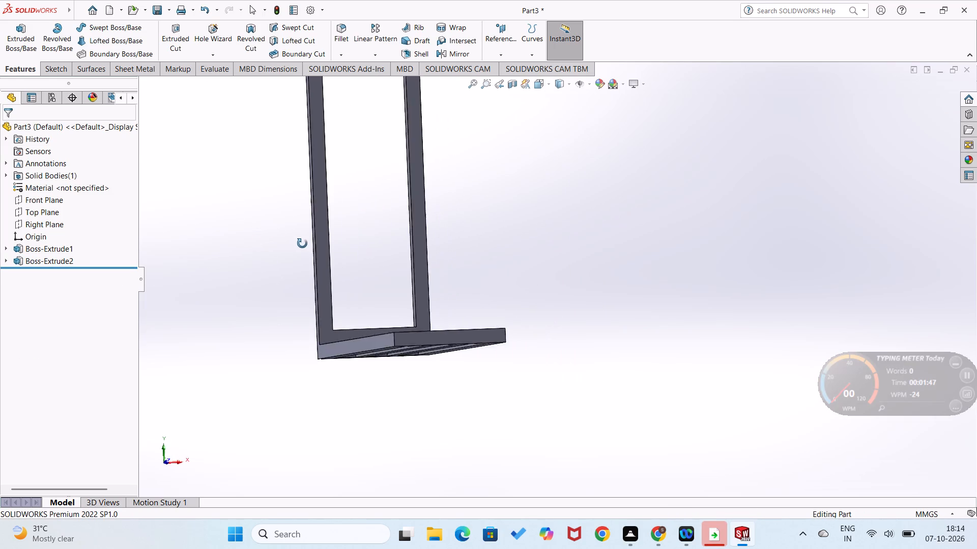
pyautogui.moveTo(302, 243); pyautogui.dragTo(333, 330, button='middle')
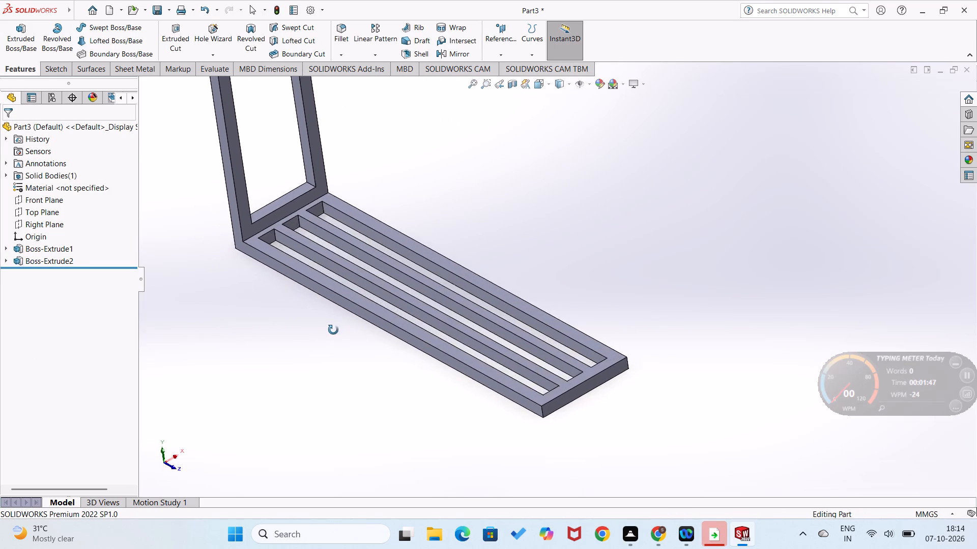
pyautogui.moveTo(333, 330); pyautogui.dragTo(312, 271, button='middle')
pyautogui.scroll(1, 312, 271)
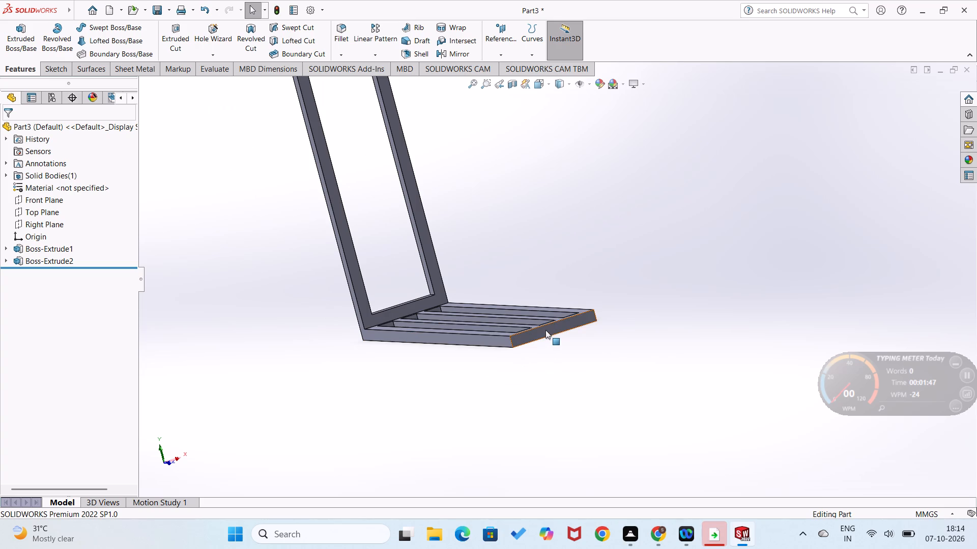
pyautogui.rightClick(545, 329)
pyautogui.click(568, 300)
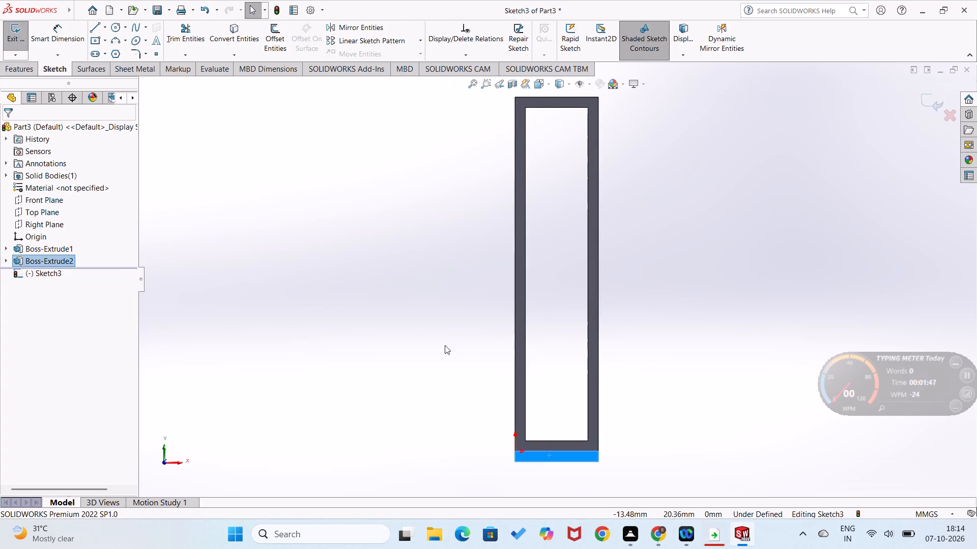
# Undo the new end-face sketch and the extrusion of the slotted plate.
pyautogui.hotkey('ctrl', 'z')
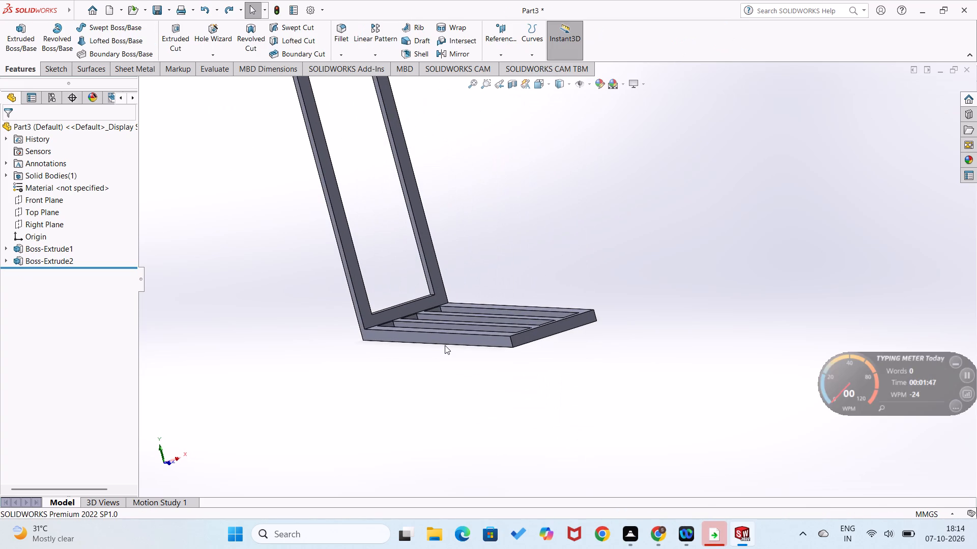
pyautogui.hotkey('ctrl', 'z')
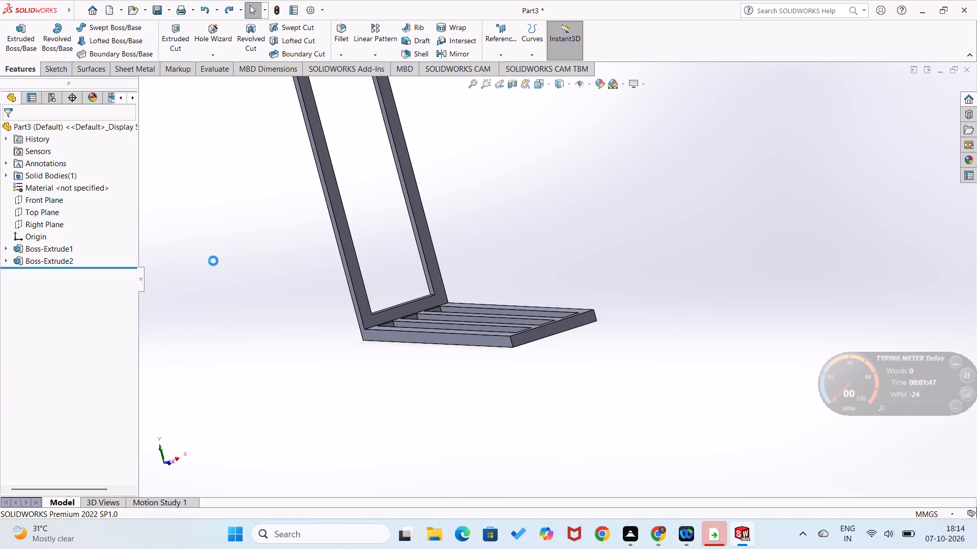
# Extrude the slotted sketch 2 mm blind with the direction reversed, upward toward the frame, merging the result.
pyautogui.scroll(4, 255, 290)
pyautogui.click(24, 73)
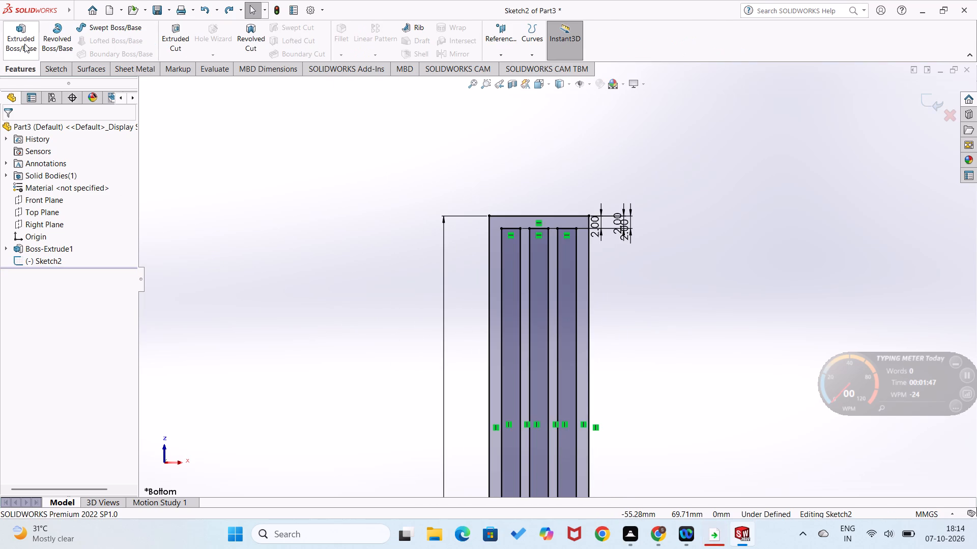
pyautogui.click(24, 44)
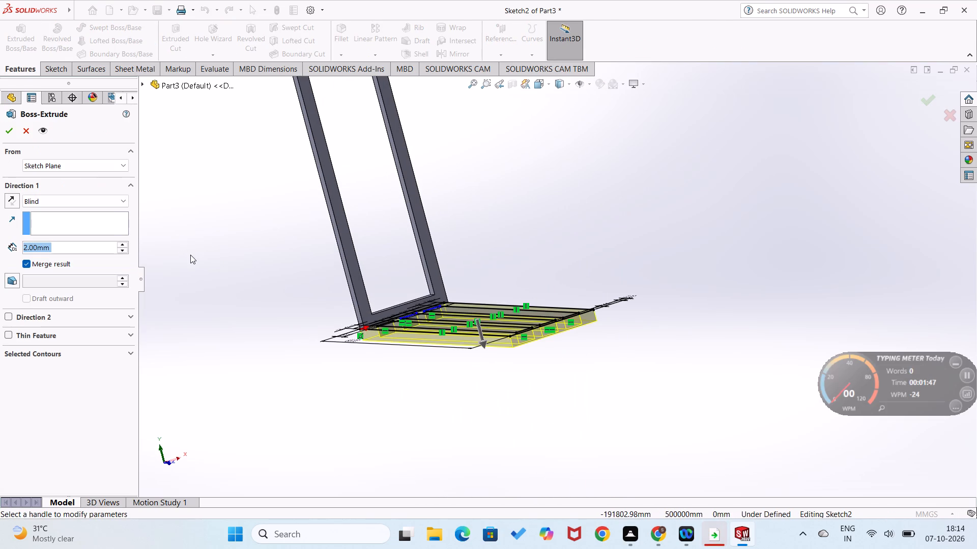
pyautogui.click(7, 198)
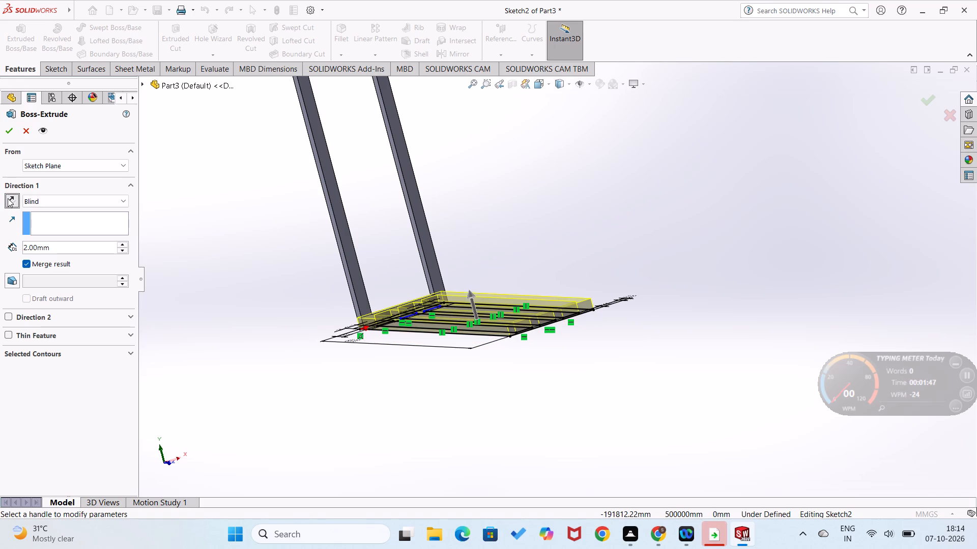
pyautogui.click(10, 129)
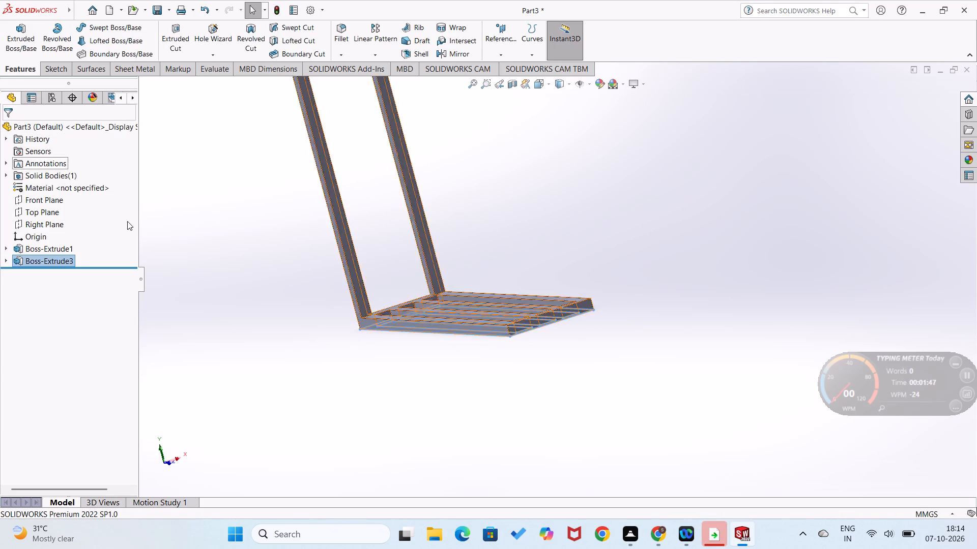
pyautogui.click(197, 266)
# On the slotted plate's free end face, sketch a 16 by 68 mm rectangle from the origin to the frame's opposite outer corner.
pyautogui.moveTo(205, 267); pyautogui.dragTo(368, 298, button='middle')
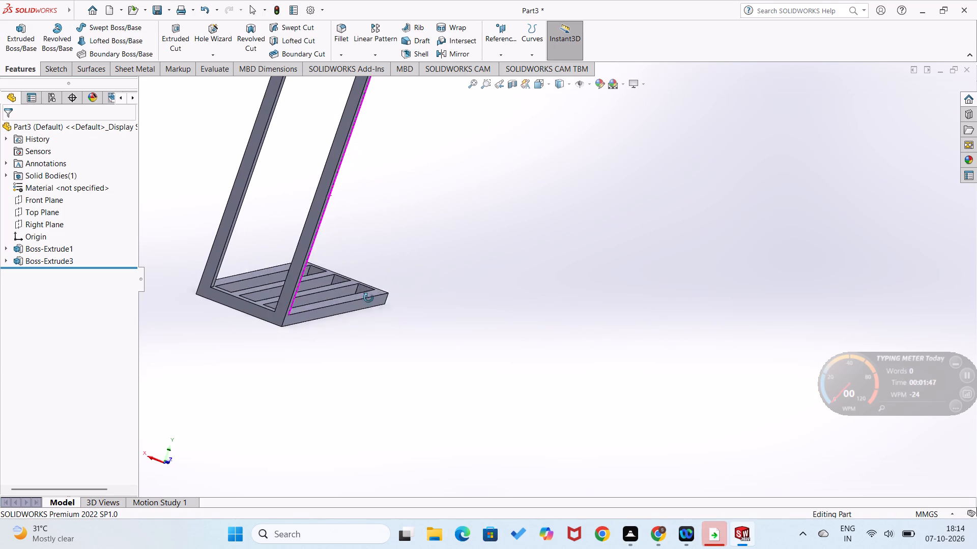
pyautogui.moveTo(368, 298); pyautogui.dragTo(187, 350, button='middle')
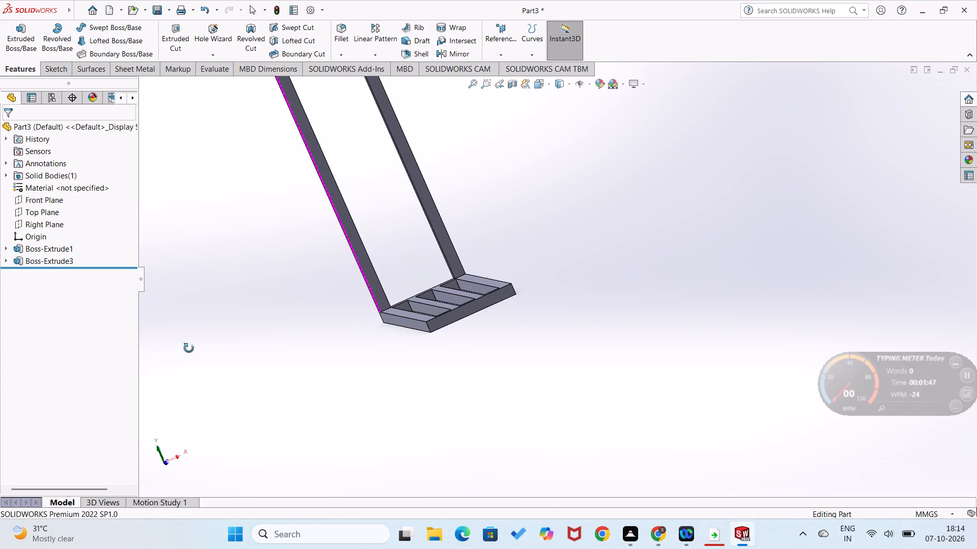
pyautogui.rightClick(448, 320)
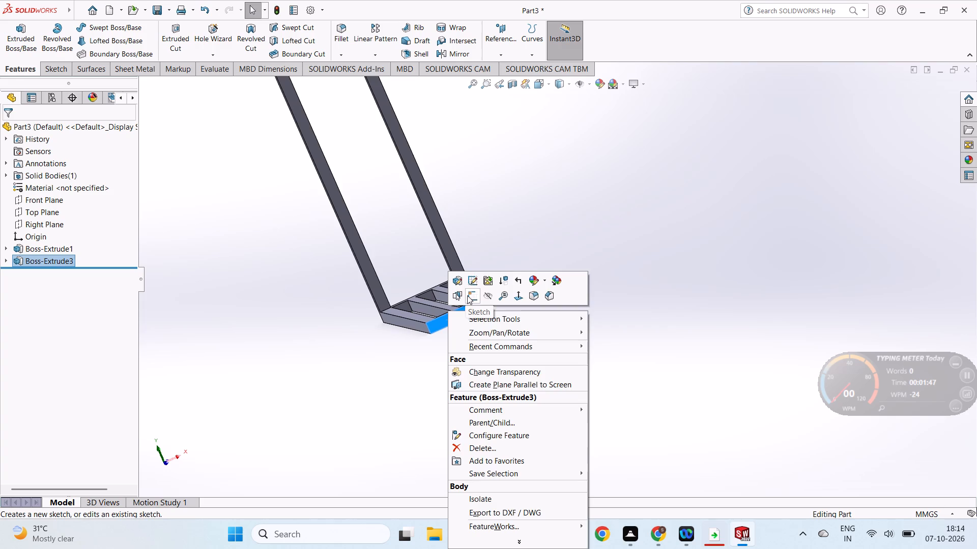
pyautogui.click(470, 295)
pyautogui.moveTo(744, 280); pyautogui.dragTo(722, 341, button='right')
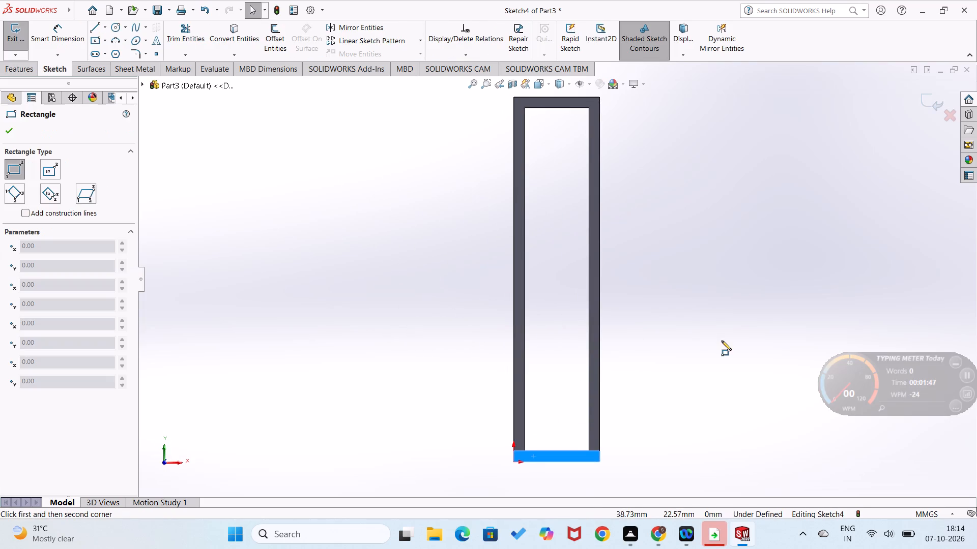
pyautogui.click(515, 464)
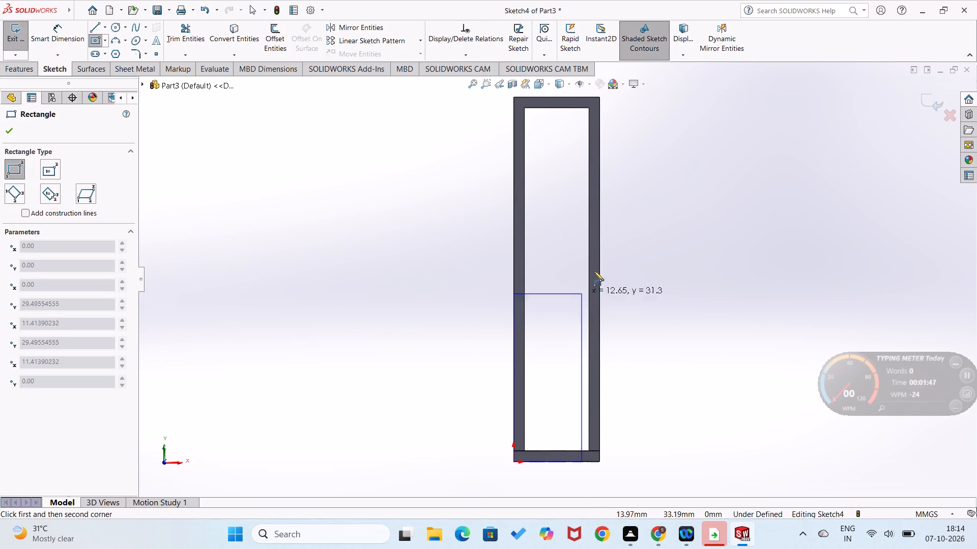
pyautogui.click(600, 98)
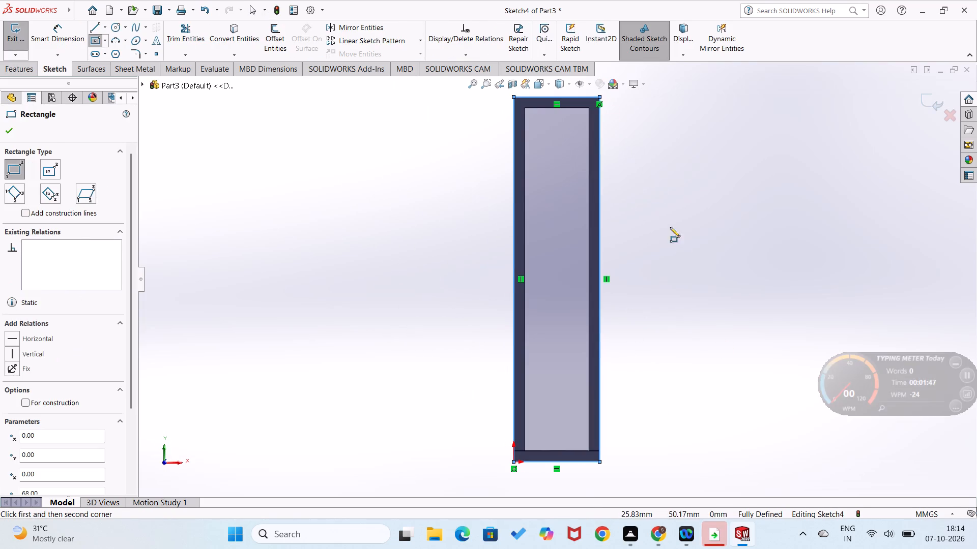
# Sketch a 12 by 64 mm rectangle inside the first, tracing the frame opening's opposite inner corners.
pyautogui.moveTo(682, 247); pyautogui.dragTo(724, 174, button='right')
pyautogui.moveTo(724, 174); pyautogui.dragTo(677, 281, button='right')
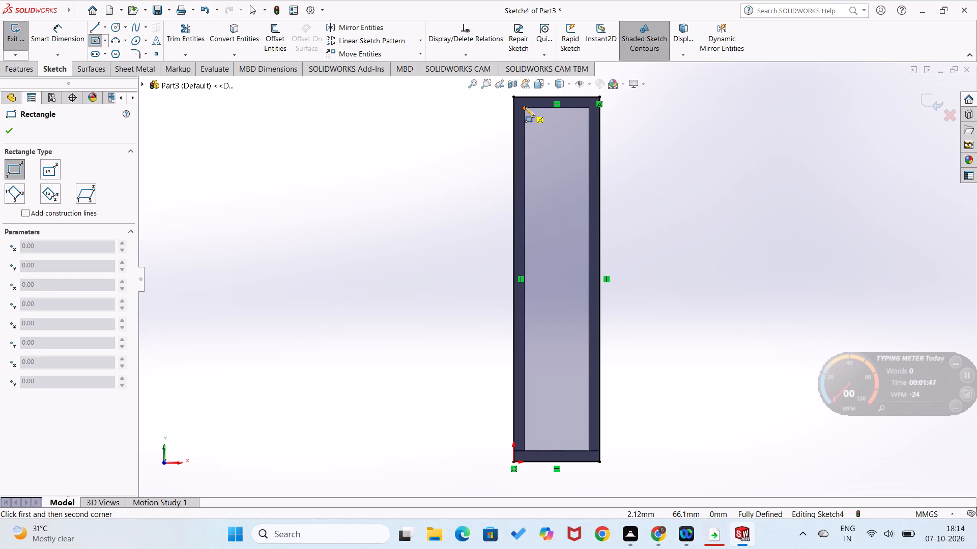
pyautogui.moveTo(525, 107); pyautogui.dragTo(527, 114)
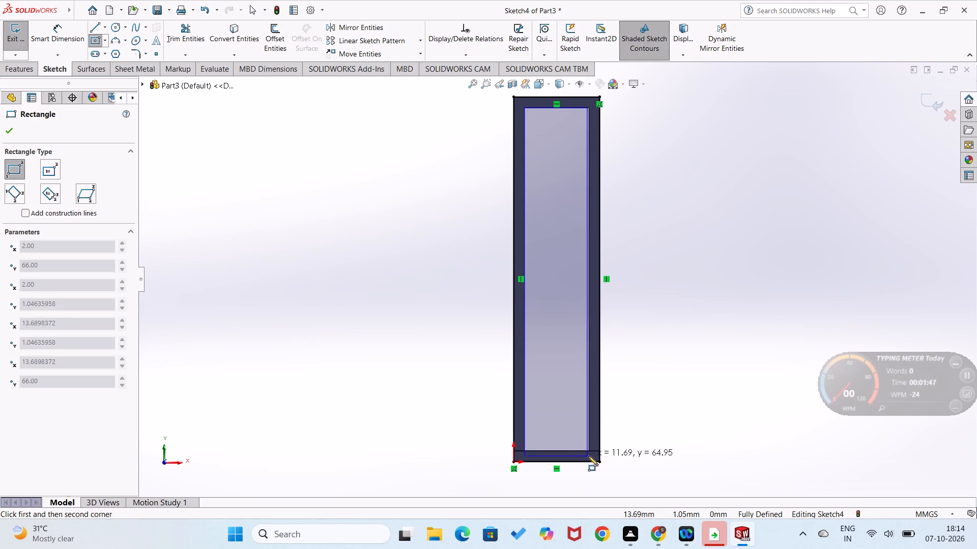
pyautogui.click(589, 450)
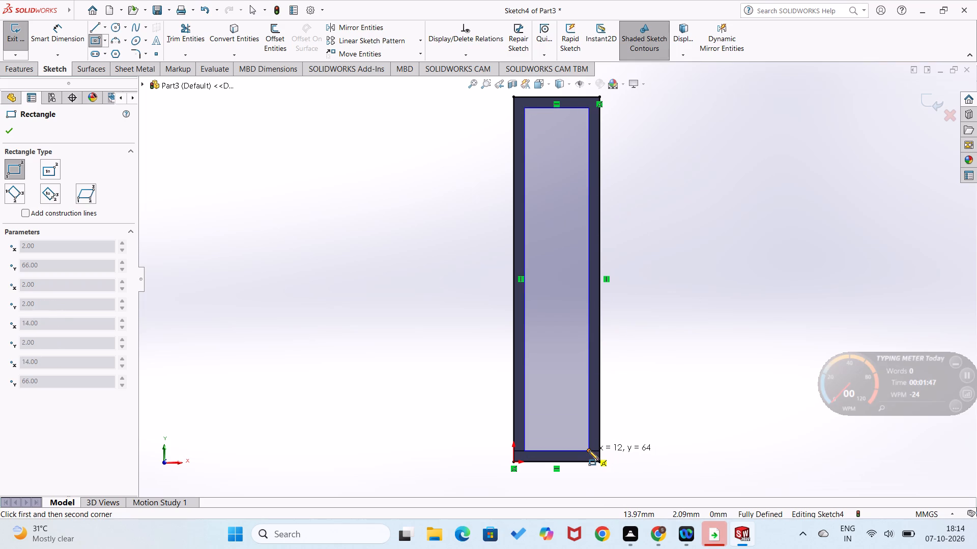
pyautogui.moveTo(653, 439); pyautogui.dragTo(688, 339, button='right')
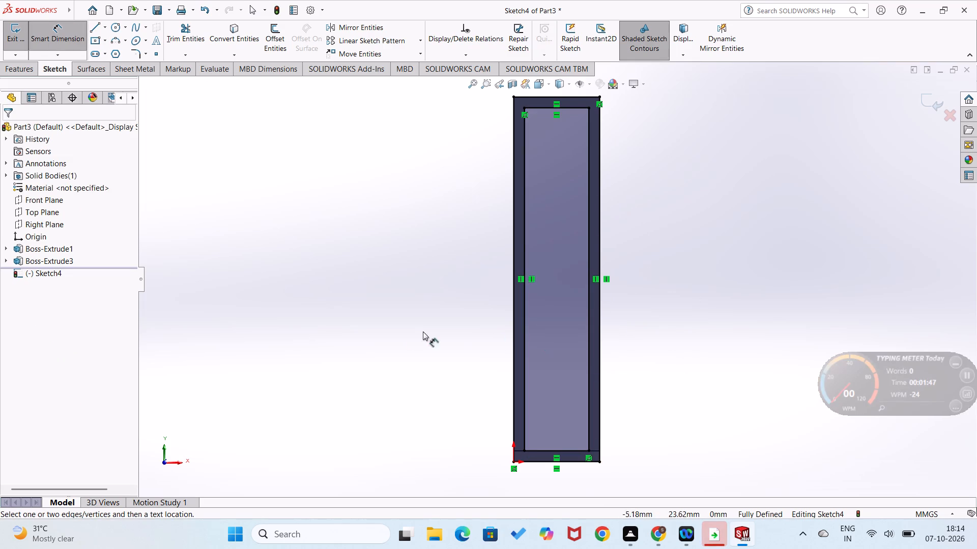
# Extrude the two-rectangle frame profile 2 mm blind from the sketch plane, merging the result.
pyautogui.click(24, 70)
pyautogui.click(21, 38)
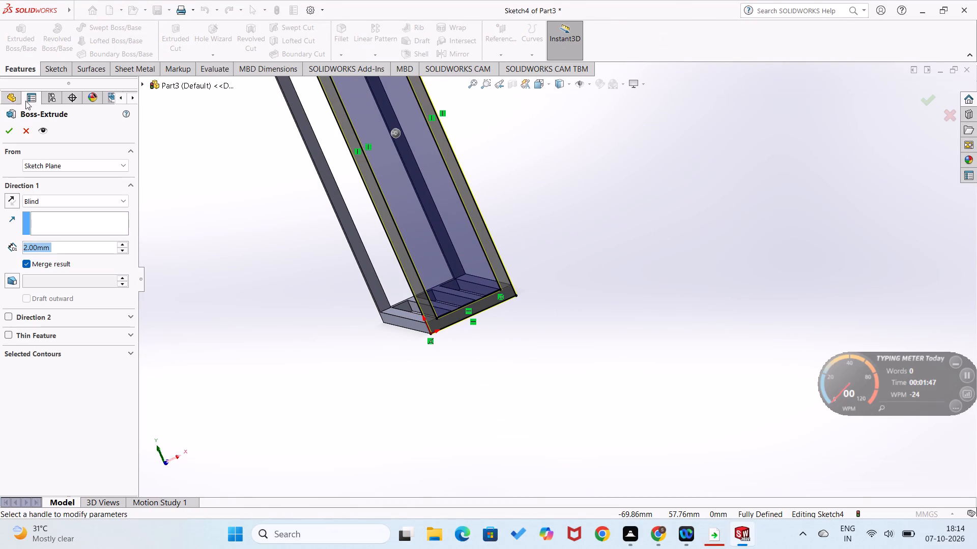
pyautogui.click(10, 131)
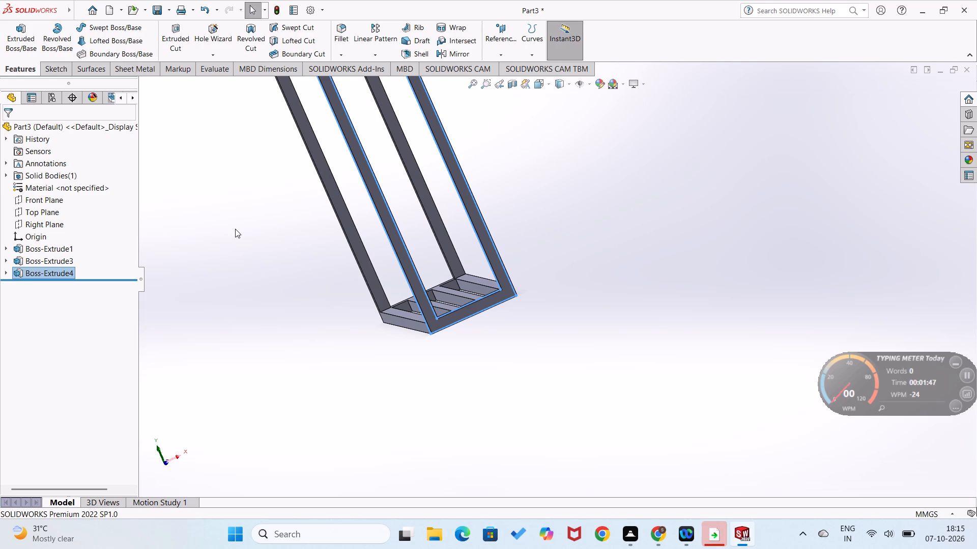
pyautogui.click(246, 260)
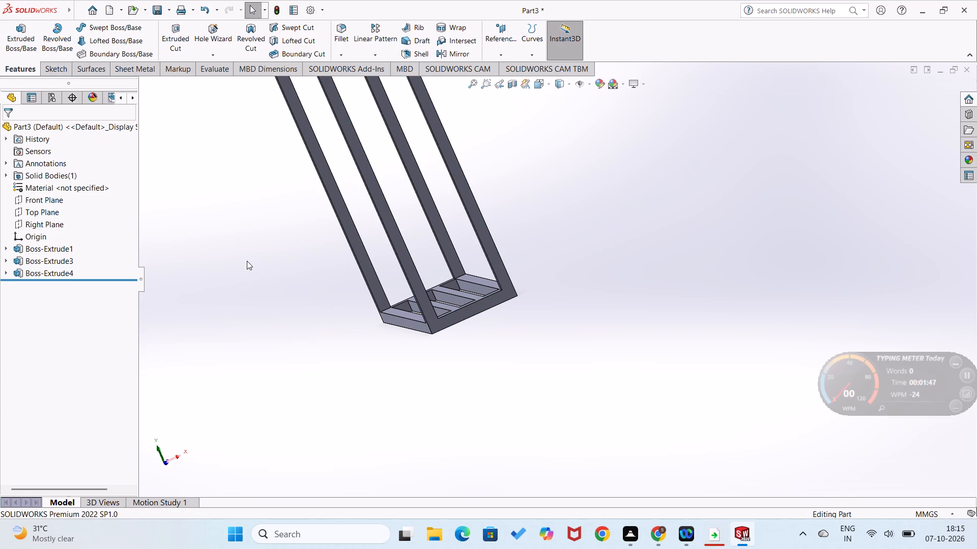
# On the new frame's outer face, sketch a horizontal line about 116 mm long outward from its bottom corner opposite the origin.
pyautogui.hotkey('ctrl', '7')
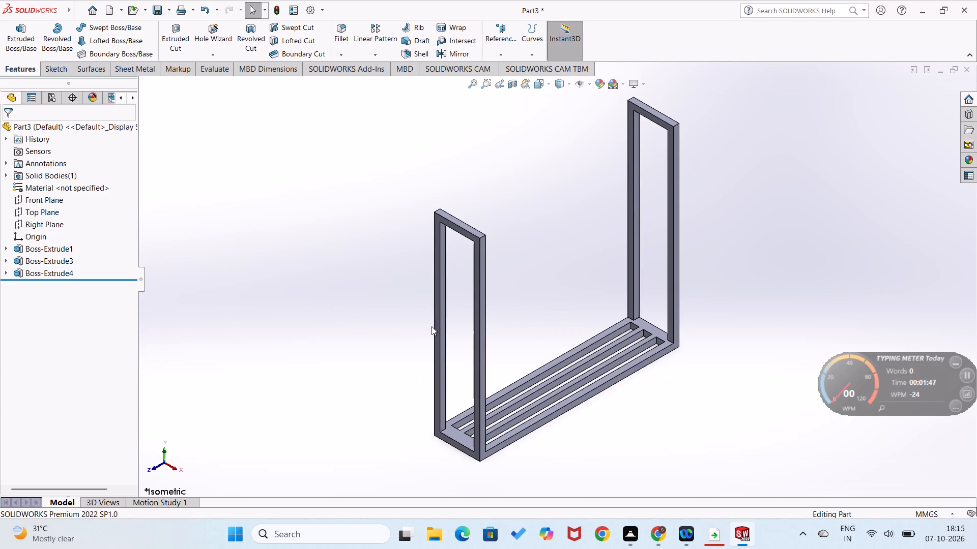
pyautogui.scroll(3, 432, 326)
pyautogui.scroll(-5, 505, 383)
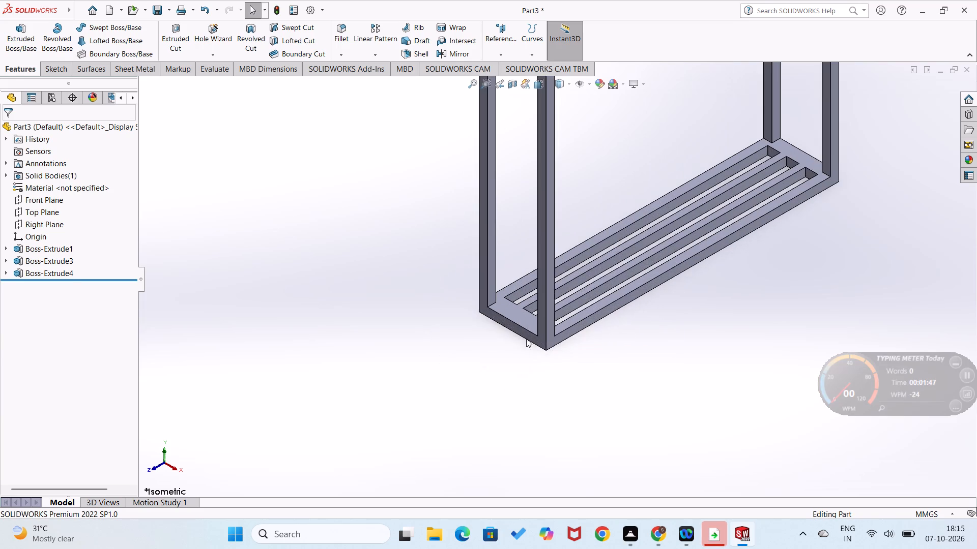
pyautogui.rightClick(527, 336)
pyautogui.click(556, 296)
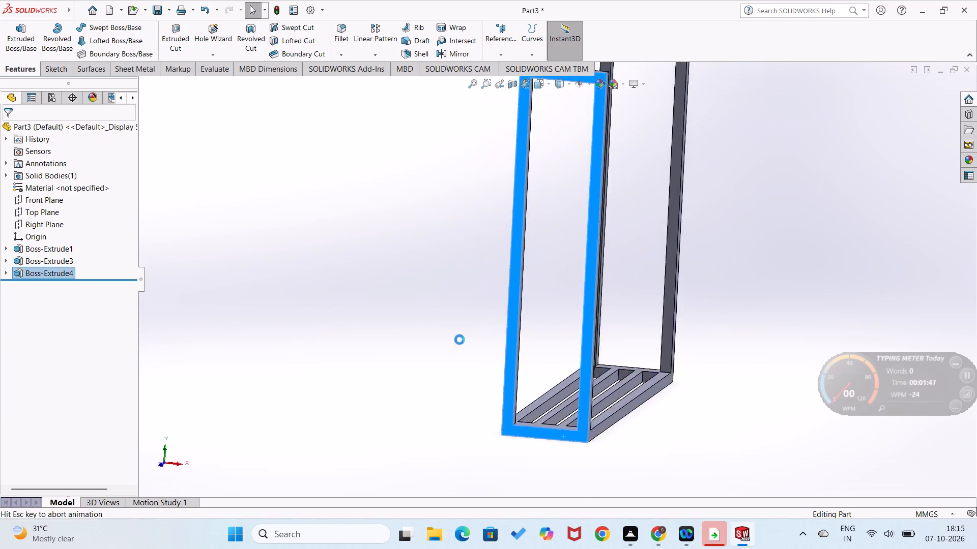
pyautogui.click(400, 340)
pyautogui.moveTo(429, 311); pyautogui.dragTo(389, 331, button='right')
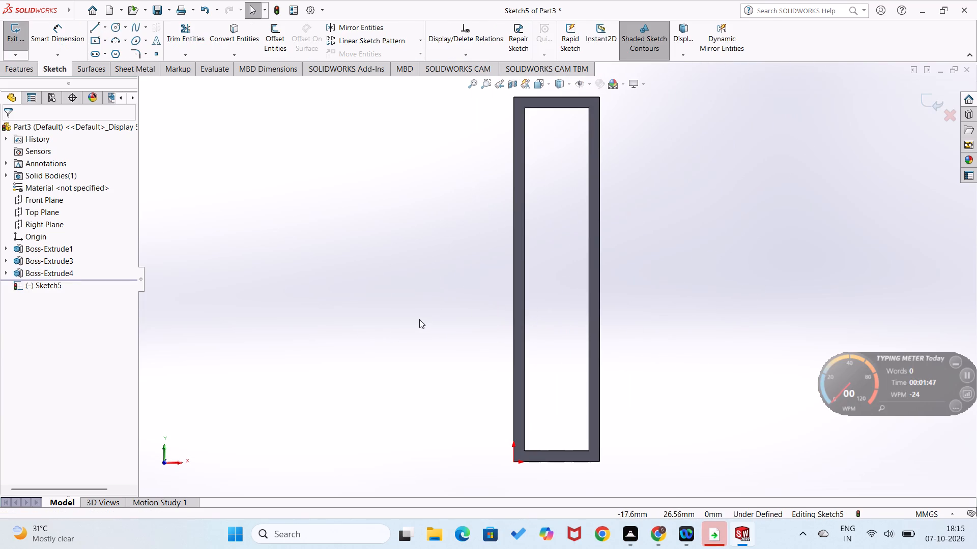
pyautogui.moveTo(420, 319); pyautogui.dragTo(349, 328, button='right')
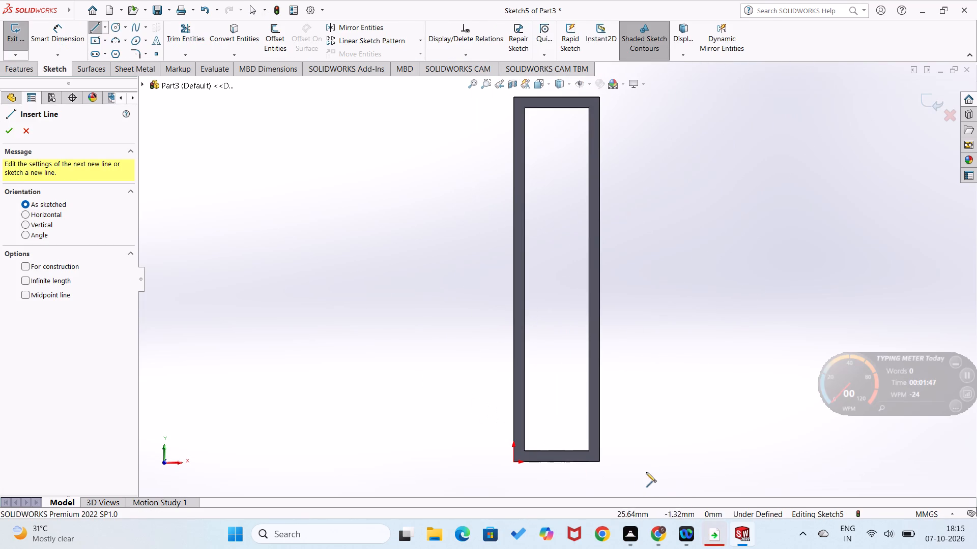
pyautogui.click(600, 462)
pyautogui.scroll(1, 808, 456)
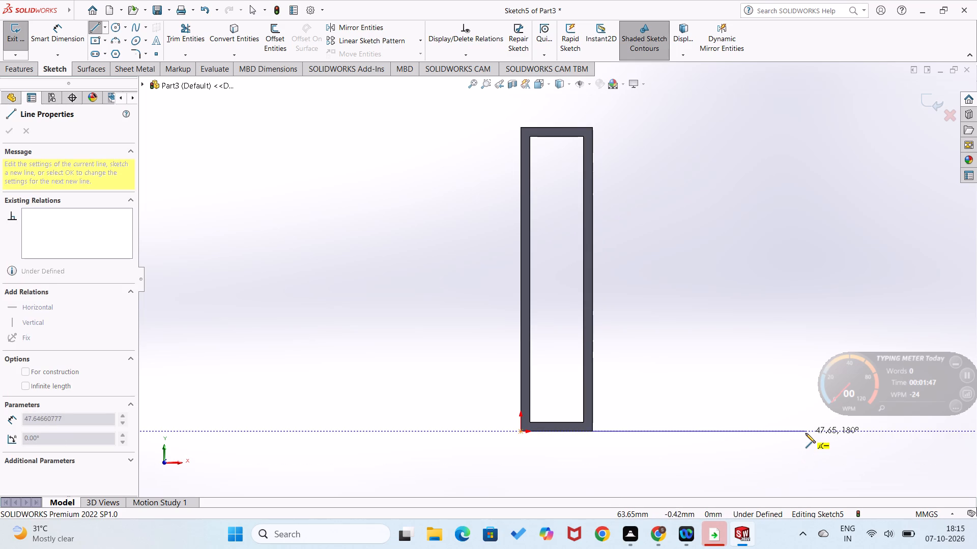
pyautogui.scroll(2, 806, 433)
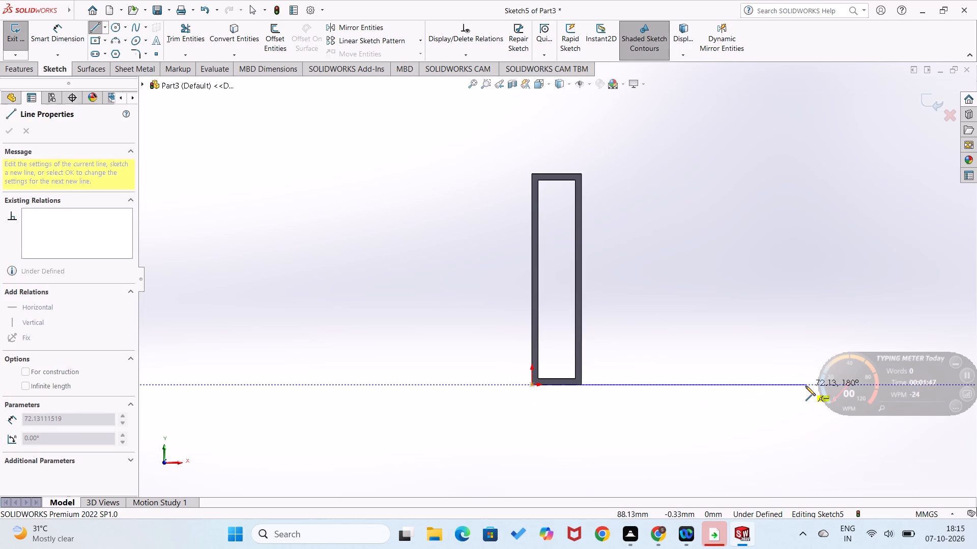
pyautogui.scroll(2, 806, 386)
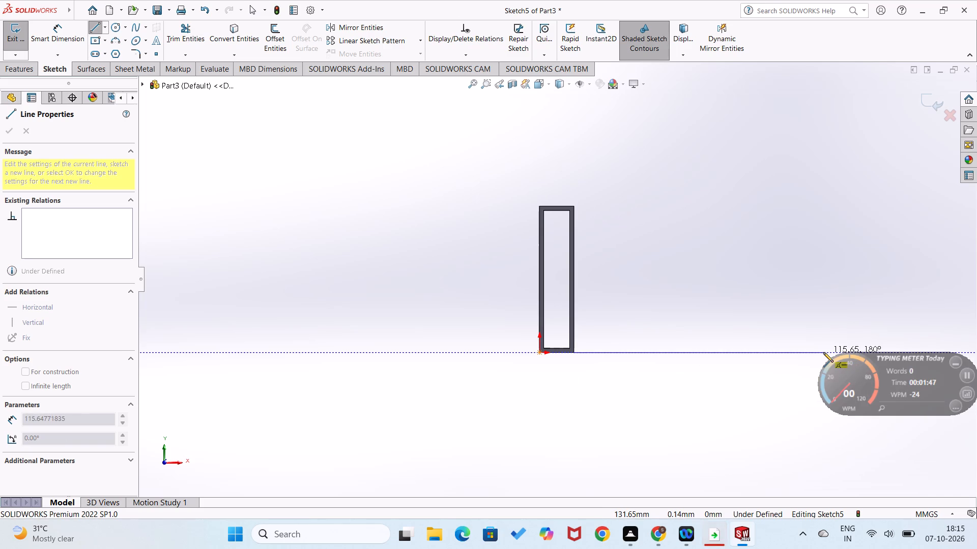
pyautogui.click(823, 351)
# Dimension the horizontal line's length to 97 mm.
pyautogui.moveTo(719, 415); pyautogui.dragTo(738, 293, button='right')
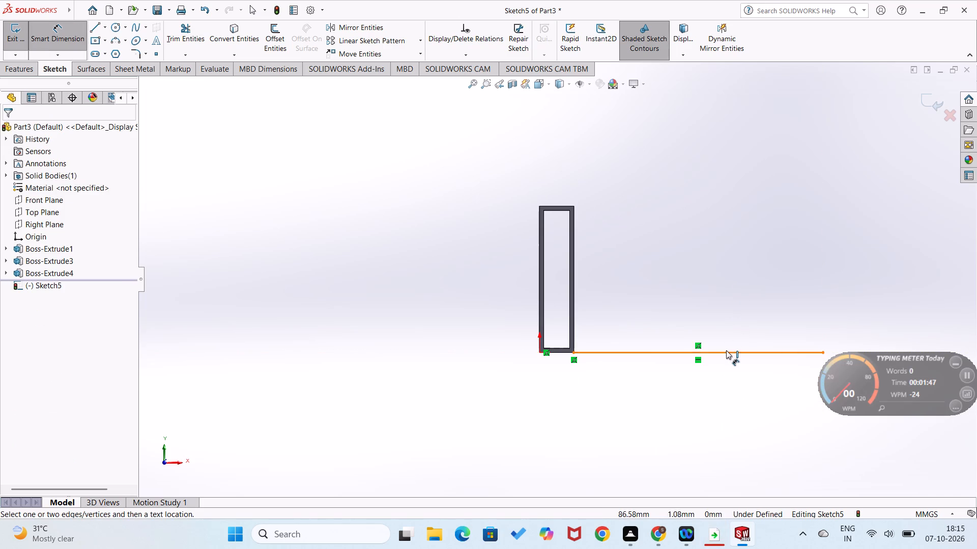
pyautogui.click(727, 351)
pyautogui.click(734, 376)
pyautogui.write('97')
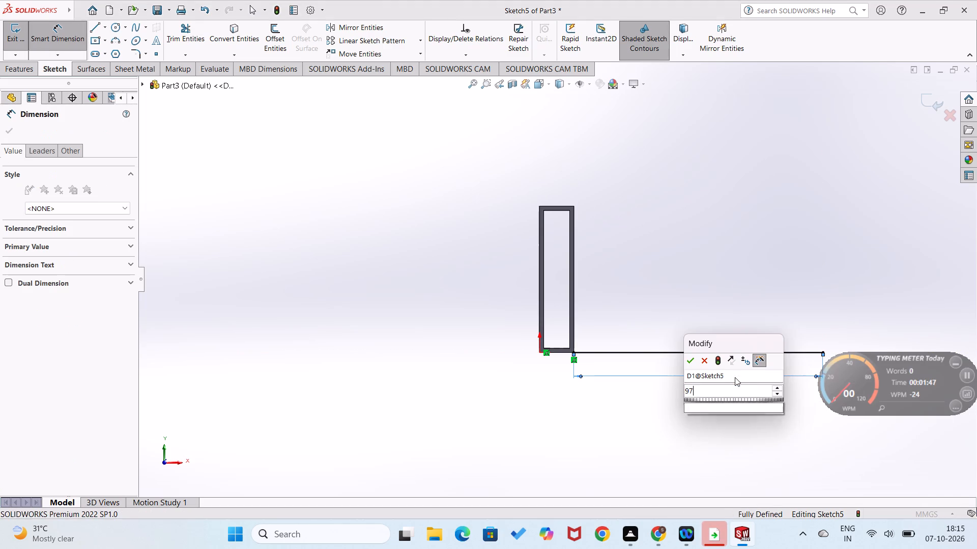
pyautogui.press('Return')
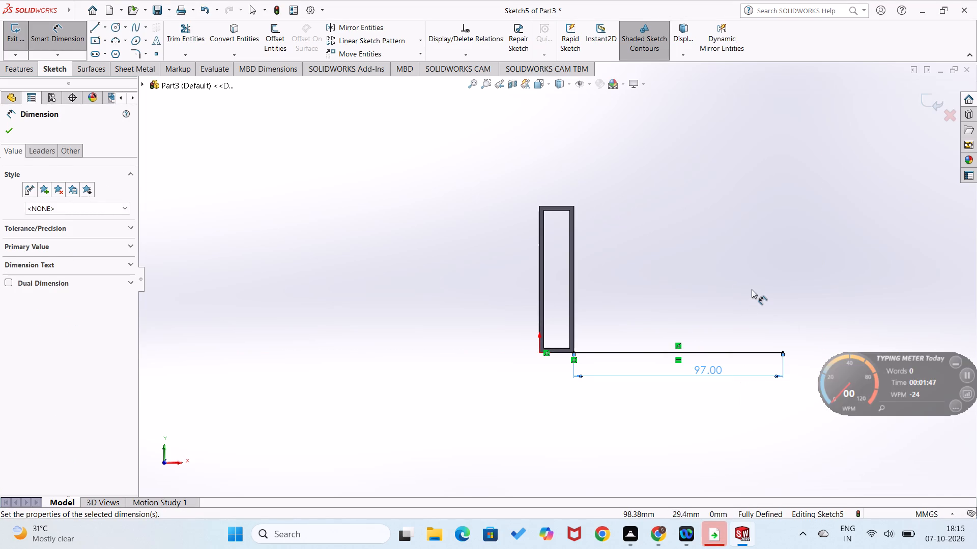
pyautogui.click(752, 289)
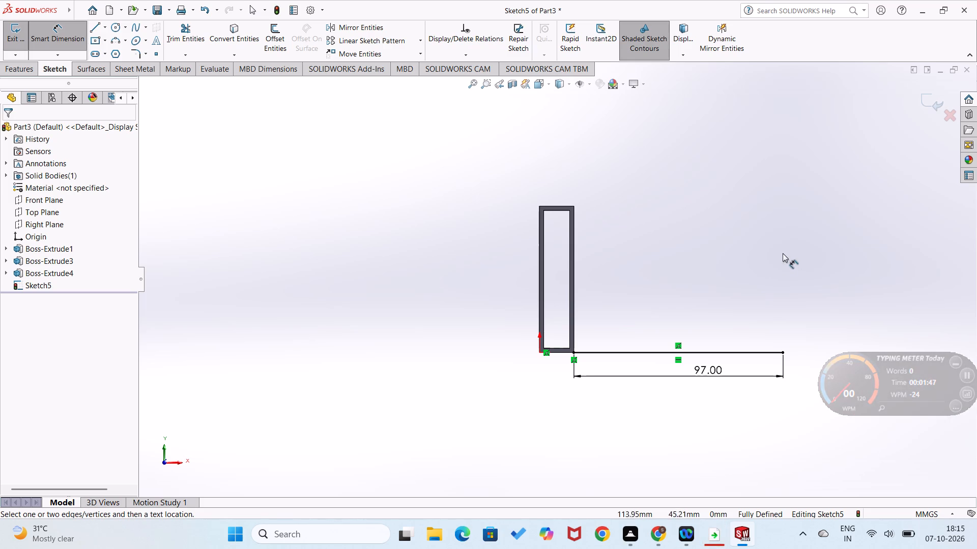
# Draw a corner rectangle about 21 by 73 mm, extending up and outward from the 97 mm line's free end.
pyautogui.moveTo(778, 246); pyautogui.dragTo(746, 345, button='right')
pyautogui.click(783, 350)
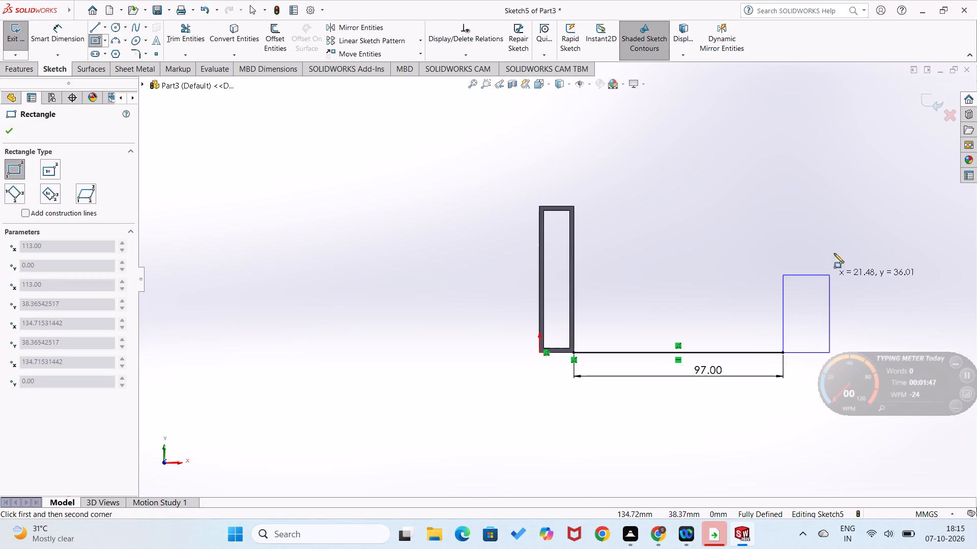
pyautogui.click(828, 195)
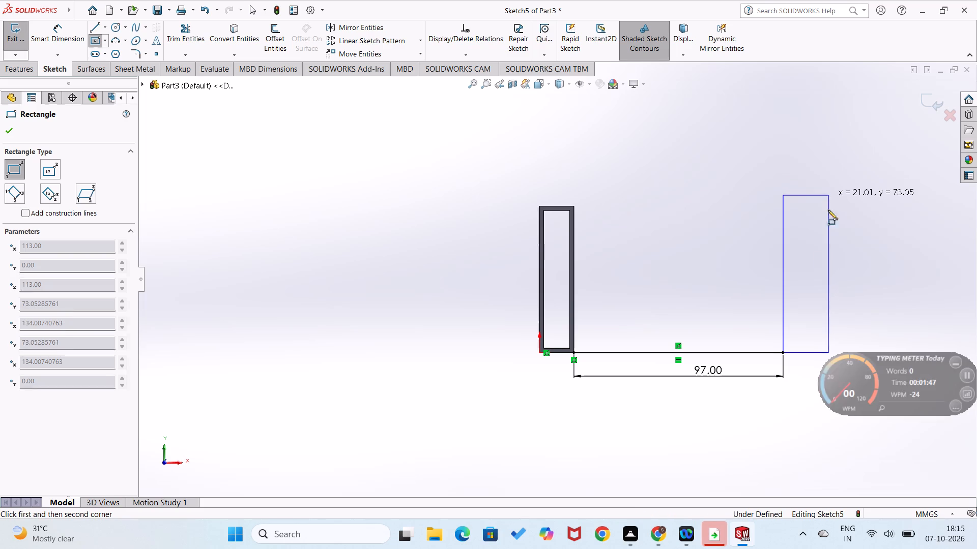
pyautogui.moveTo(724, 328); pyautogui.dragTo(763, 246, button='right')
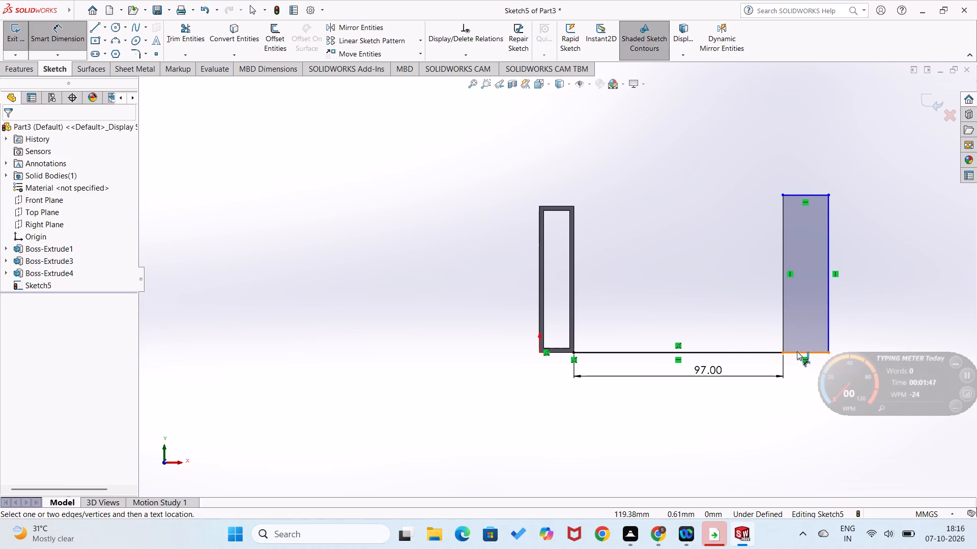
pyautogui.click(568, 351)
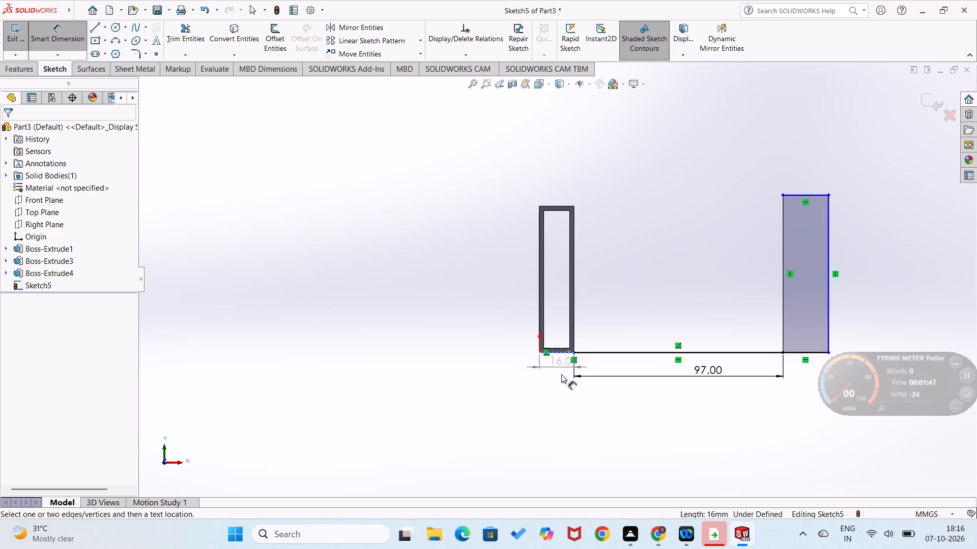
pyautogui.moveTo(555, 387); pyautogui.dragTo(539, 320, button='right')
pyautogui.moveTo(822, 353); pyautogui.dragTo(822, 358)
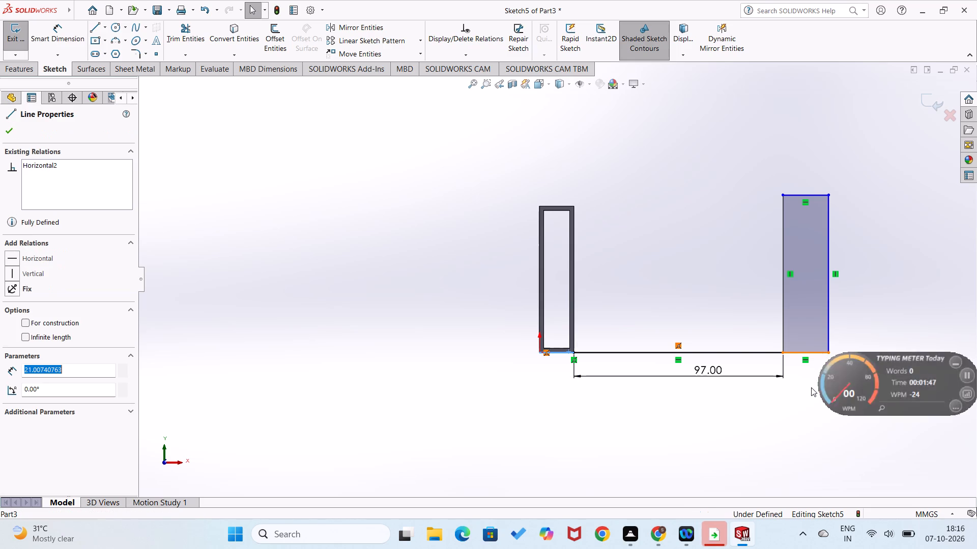
# Dimension the new rectangle's bottom edge to 16 mm.
pyautogui.scroll(2, 774, 404)
pyautogui.scroll(-3, 762, 349)
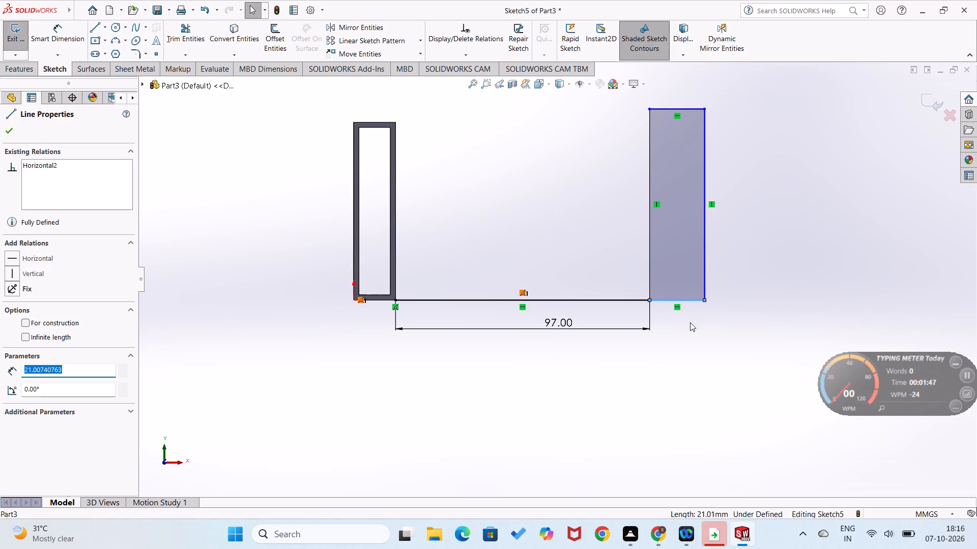
pyautogui.moveTo(683, 358); pyautogui.dragTo(770, 251, button='right')
pyautogui.click(694, 302)
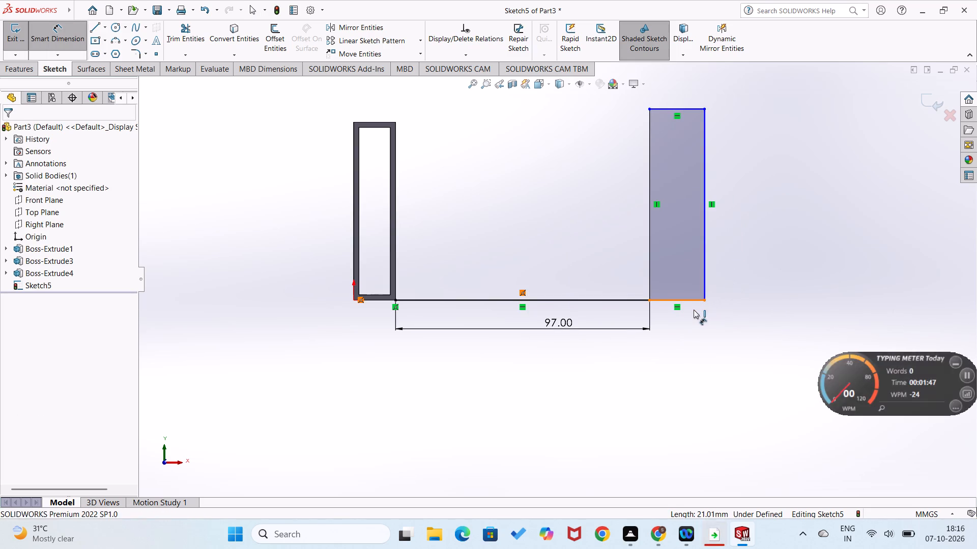
pyautogui.click(693, 323)
pyautogui.press('1')
pyautogui.press('6')
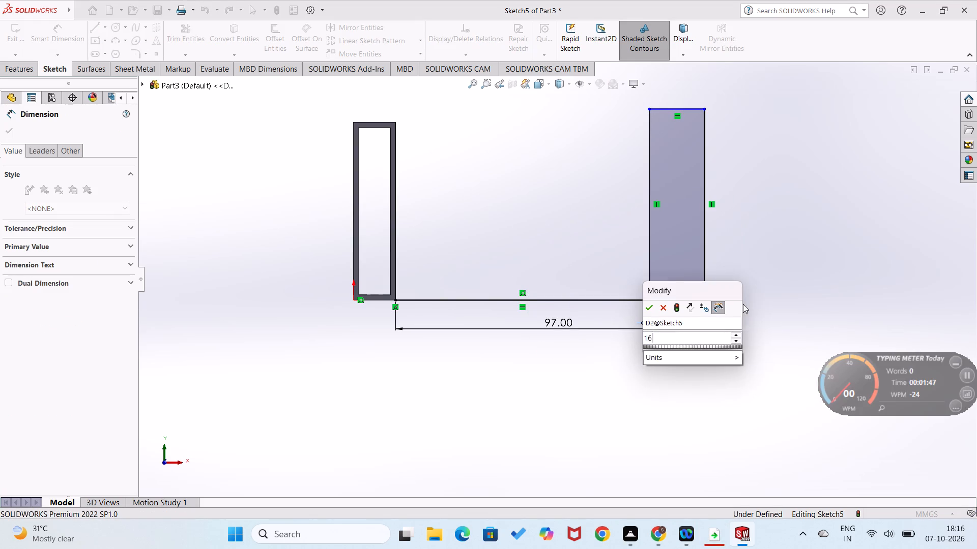
pyautogui.press('Return')
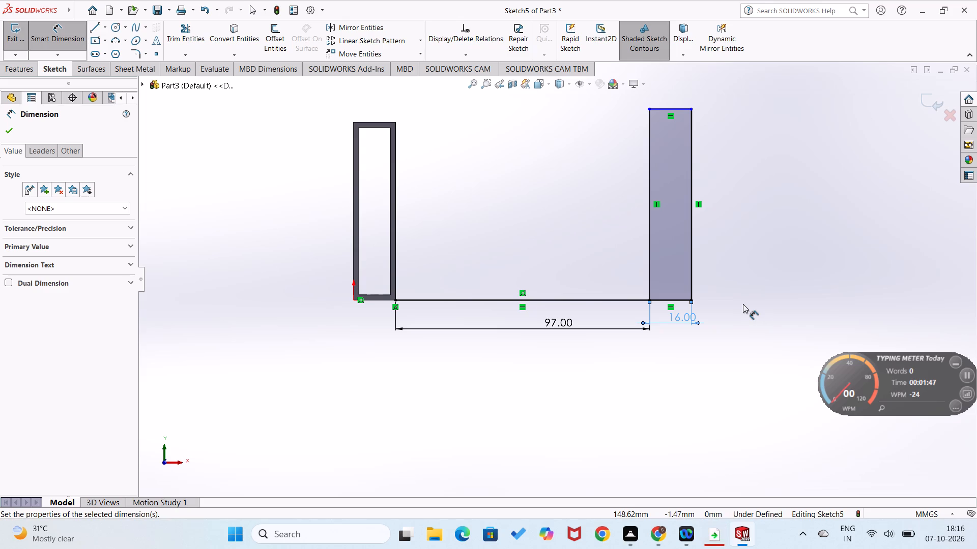
pyautogui.click(733, 324)
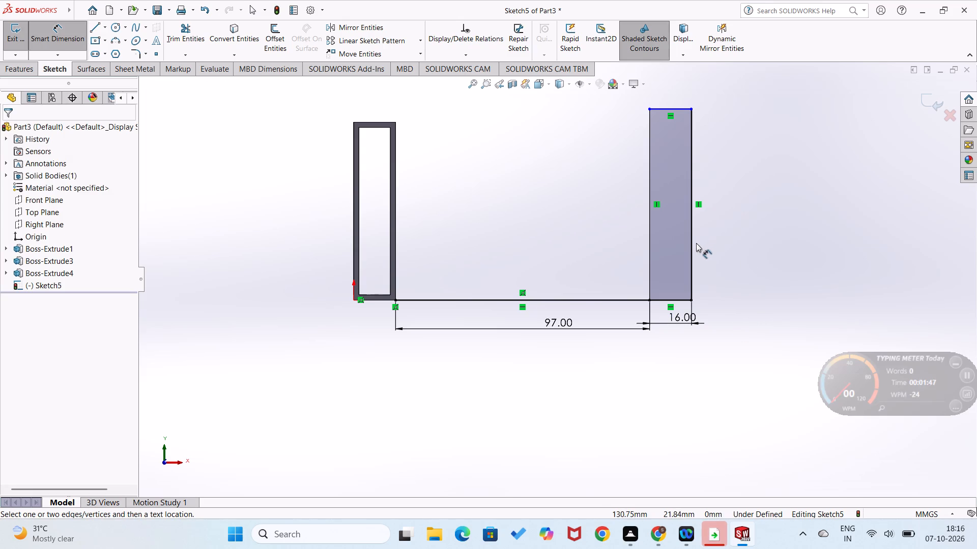
# Dimension the new rectangle's outer vertical side to 68 mm.
pyautogui.click(693, 245)
pyautogui.click(715, 241)
pyautogui.press('9')
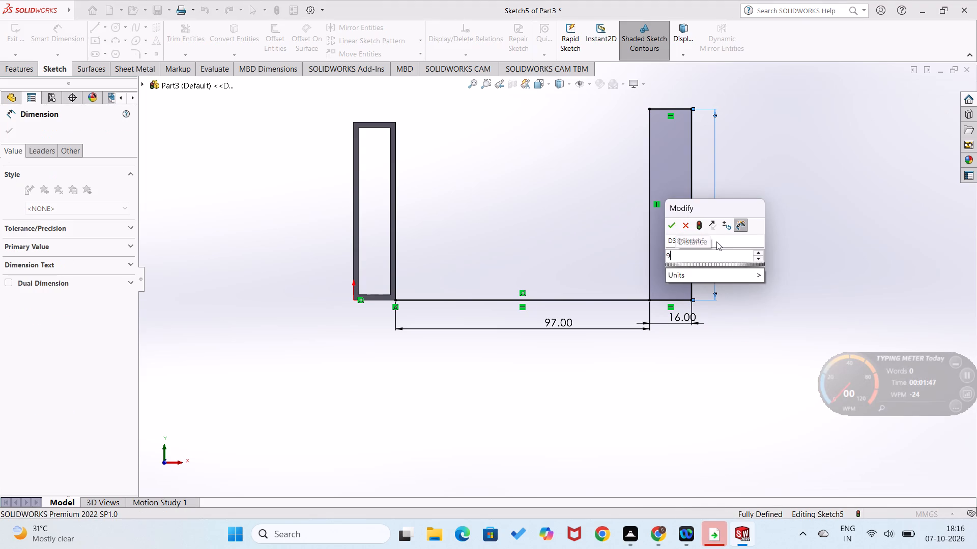
pyautogui.write('8+')
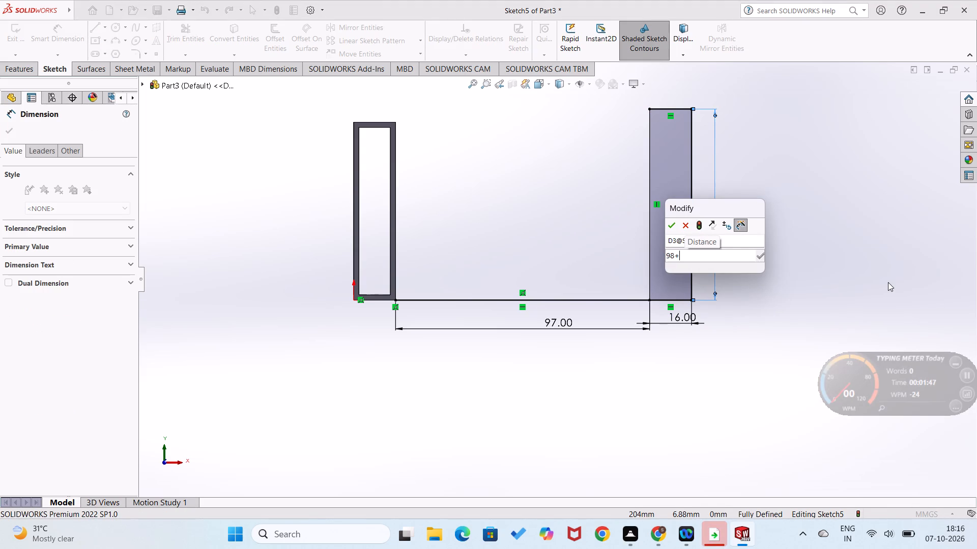
pyautogui.press('BackSpace')
pyautogui.press('BackSpace')
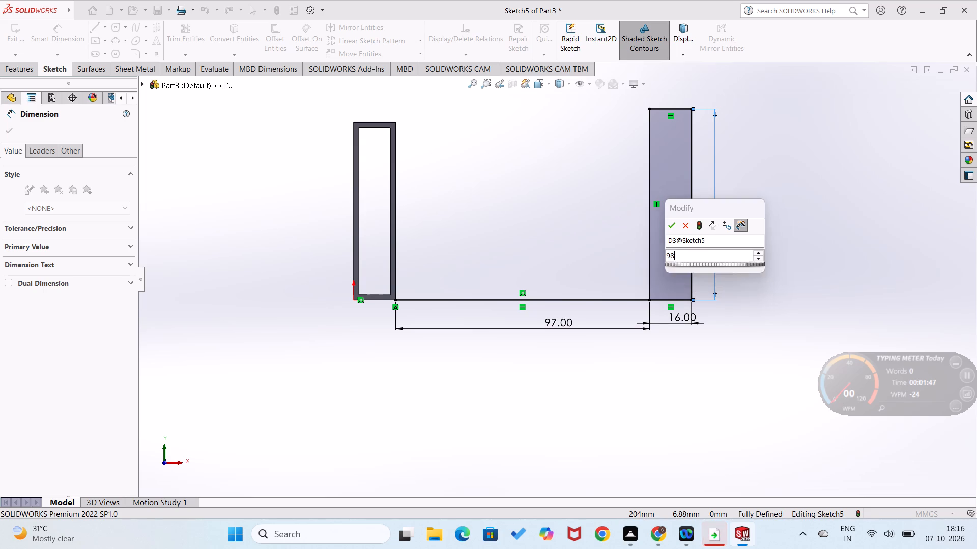
pyautogui.press('BackSpace')
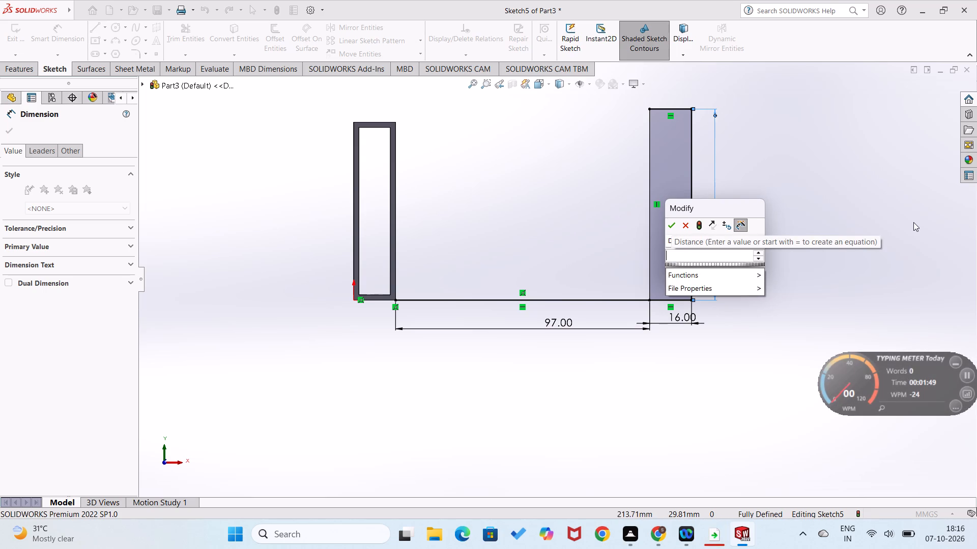
pyautogui.write('68')
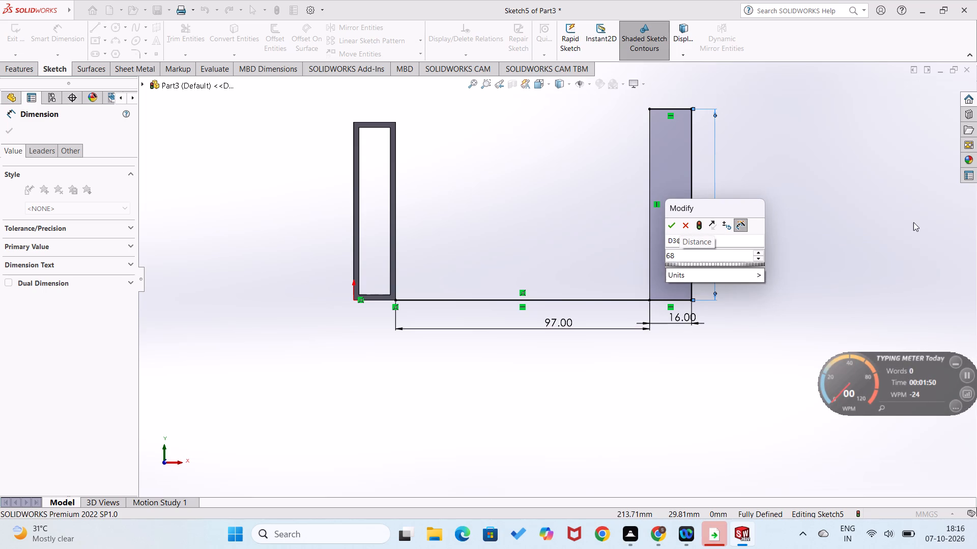
pyautogui.press('Return')
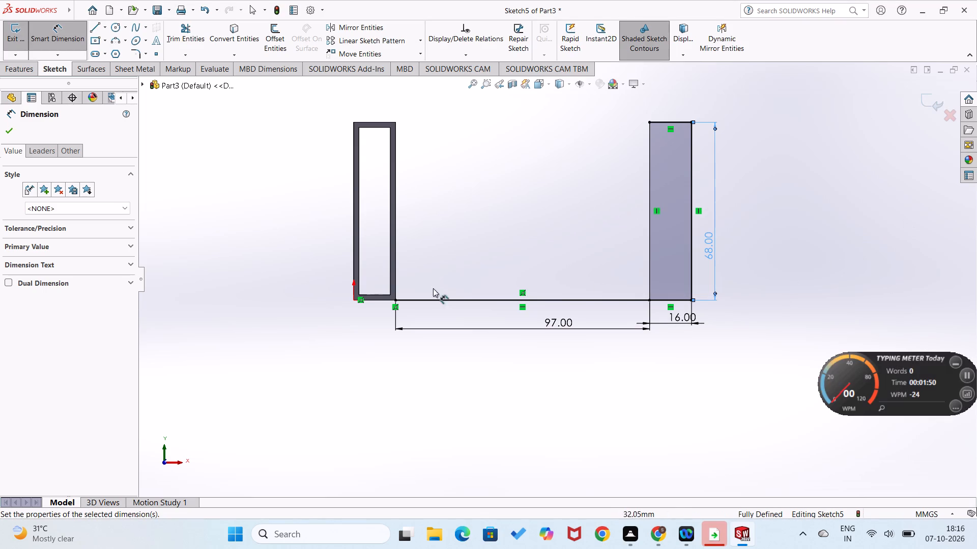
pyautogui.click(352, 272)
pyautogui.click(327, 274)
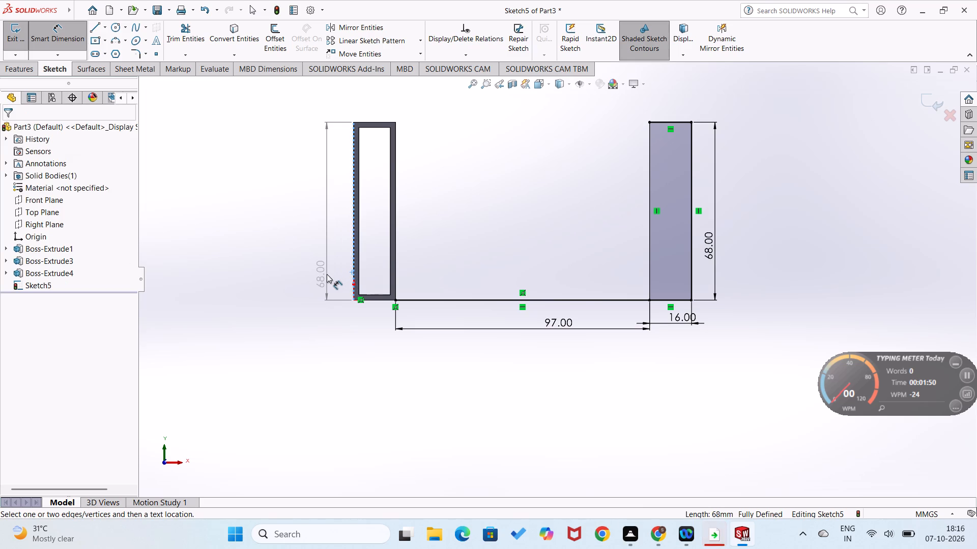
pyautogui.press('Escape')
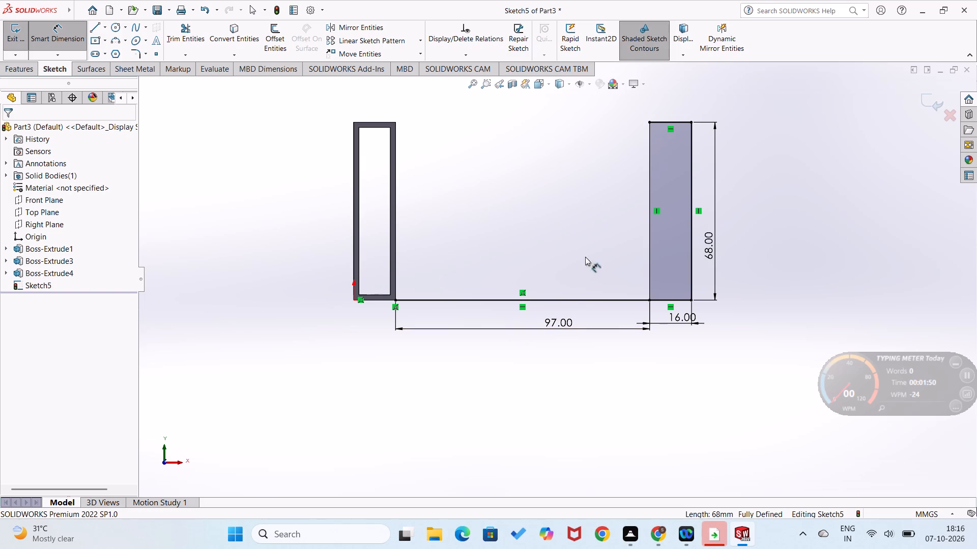
# Draw a corner rectangle about 11 by 63 mm inside the 16 by 68 mm rectangle.
pyautogui.moveTo(585, 257); pyautogui.dragTo(567, 339, button='right')
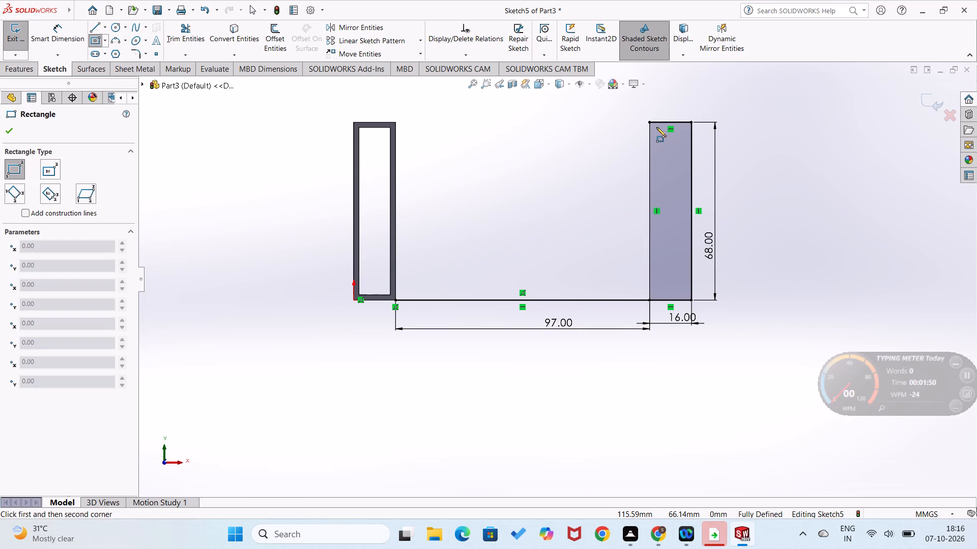
pyautogui.click(654, 127)
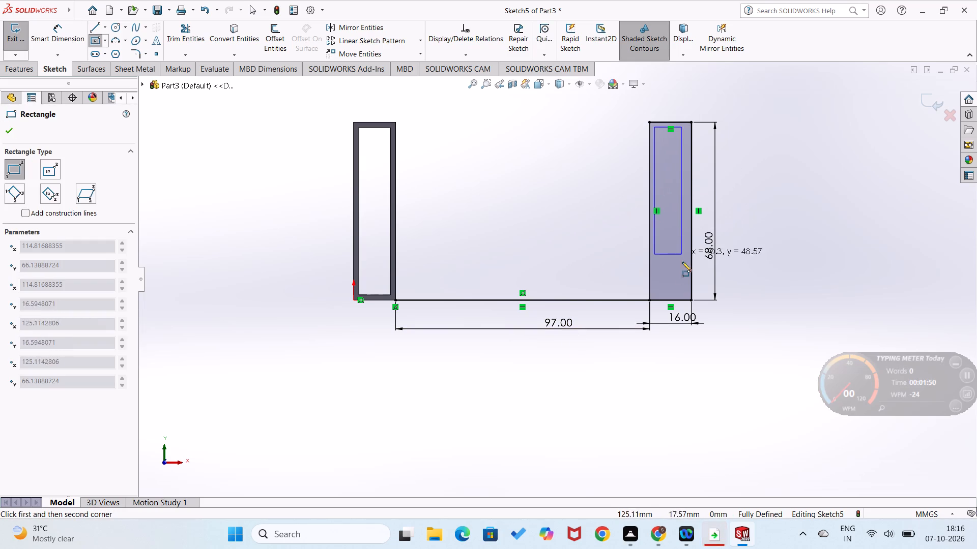
pyautogui.click(684, 292)
# Dimension the gap between the bottom edges of the inner and outer rectangles to 2 mm.
pyautogui.moveTo(717, 328); pyautogui.dragTo(751, 245, button='right')
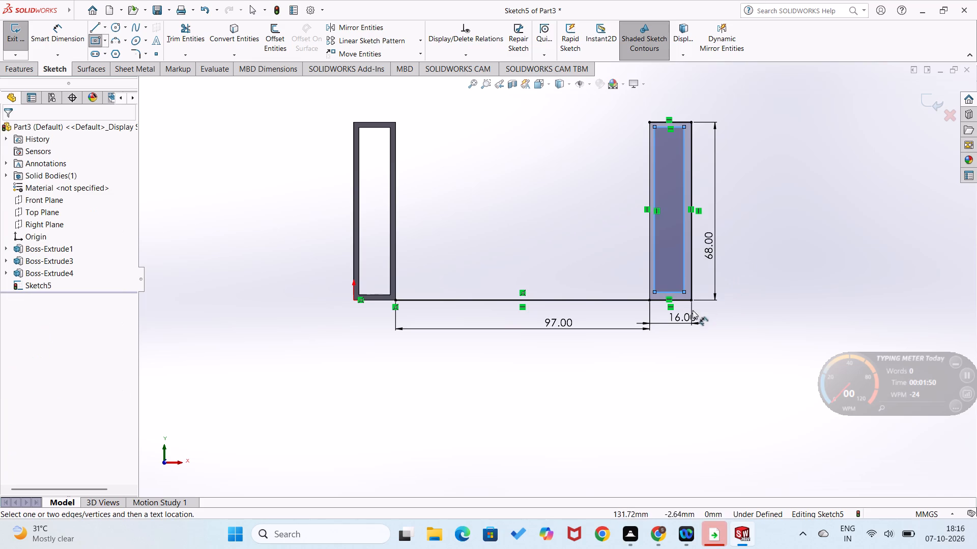
pyautogui.scroll(-4, 685, 311)
pyautogui.click(648, 281)
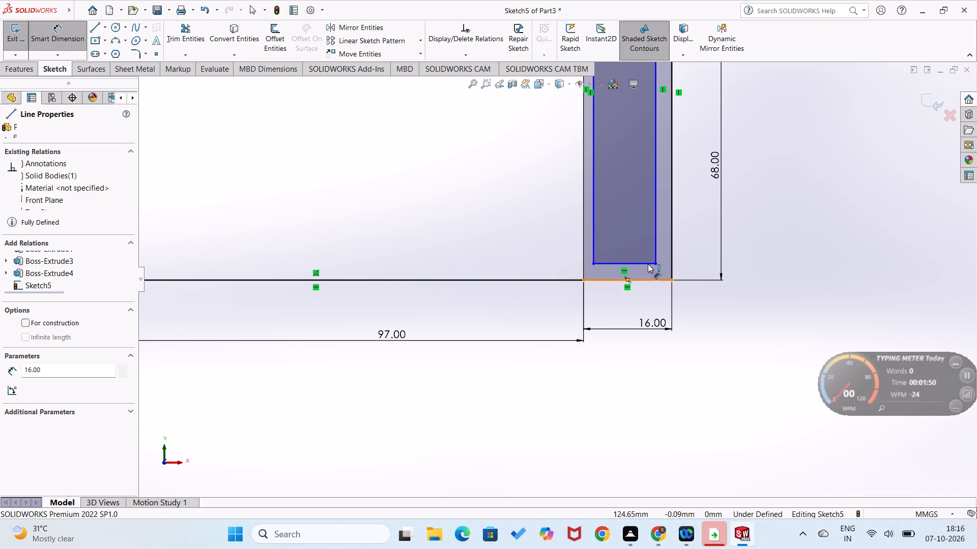
pyautogui.click(647, 263)
pyautogui.click(700, 268)
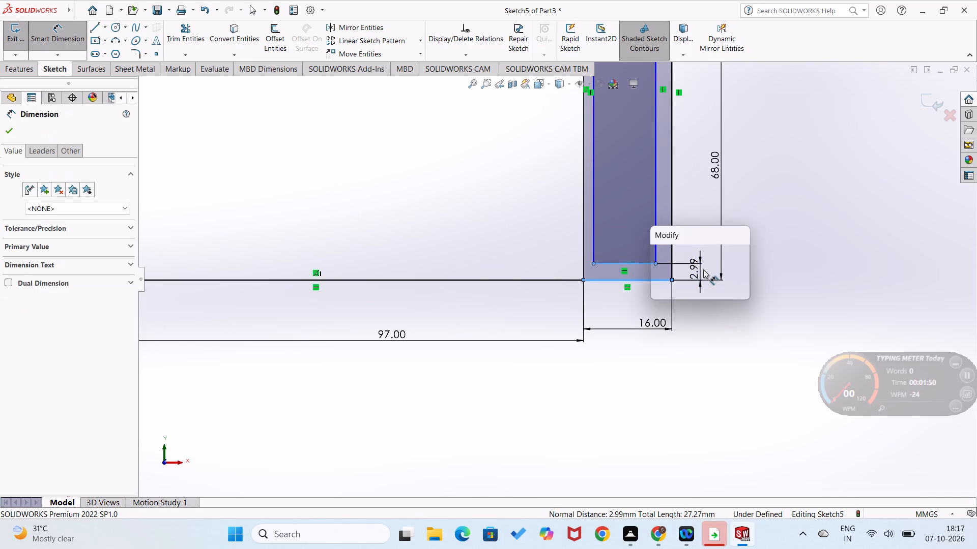
pyautogui.press('2')
pyautogui.press('Return')
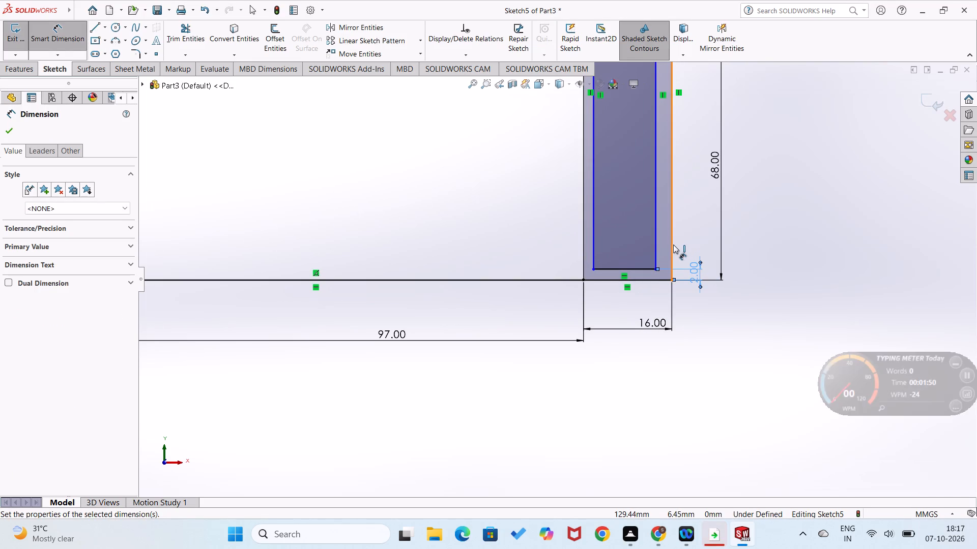
# Dimension the gap between the inner and outer rectangles' vertical sides farthest from the existing frames to 2 mm.
pyautogui.click(673, 245)
pyautogui.click(655, 245)
pyautogui.click(687, 240)
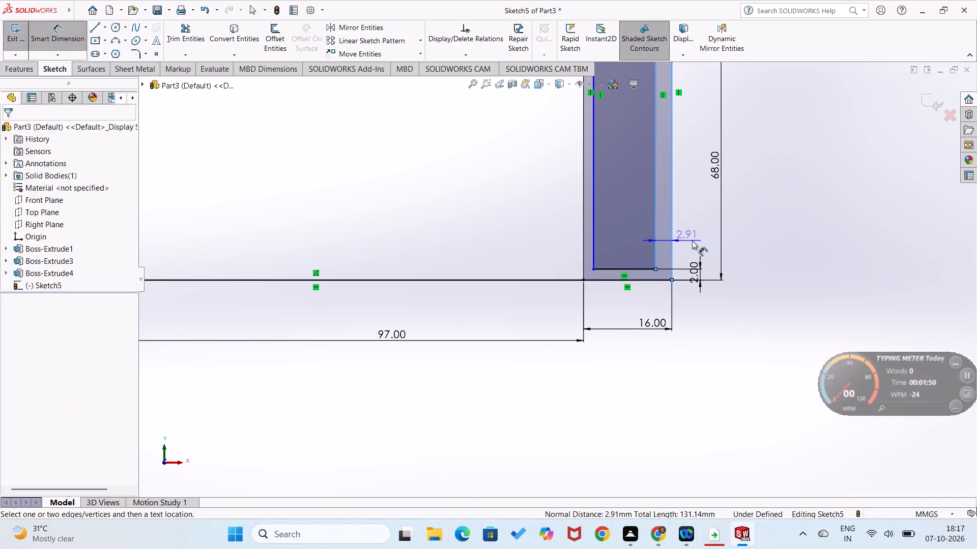
pyautogui.press('2')
pyautogui.press('Return')
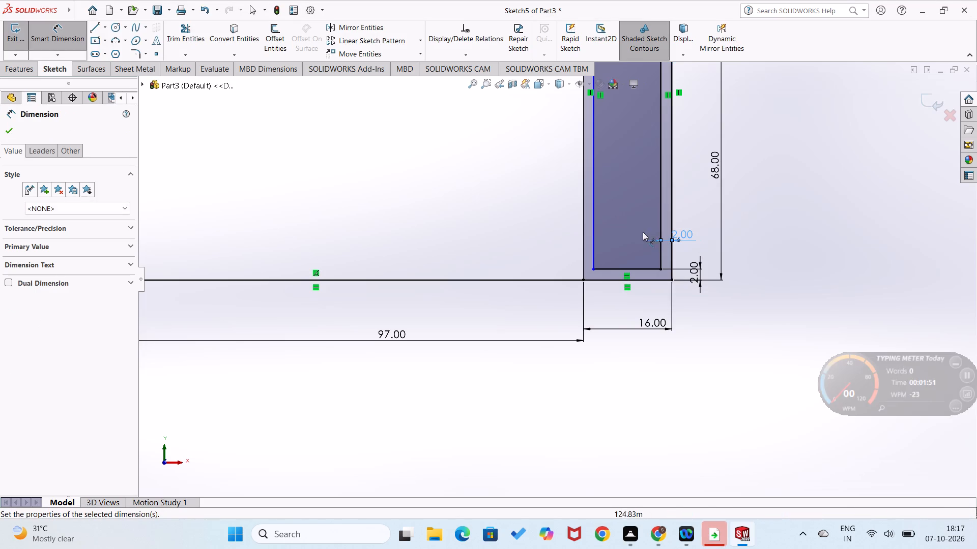
# Dimension the gap between the inner and outer rectangles' vertical sides nearest the existing frames to 2 mm.
pyautogui.click(594, 241)
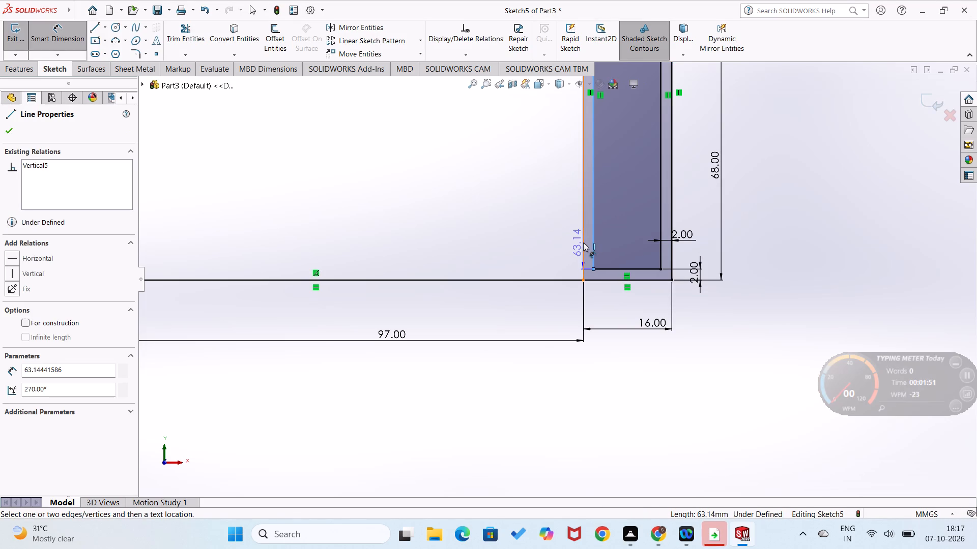
pyautogui.click(583, 242)
pyautogui.click(570, 242)
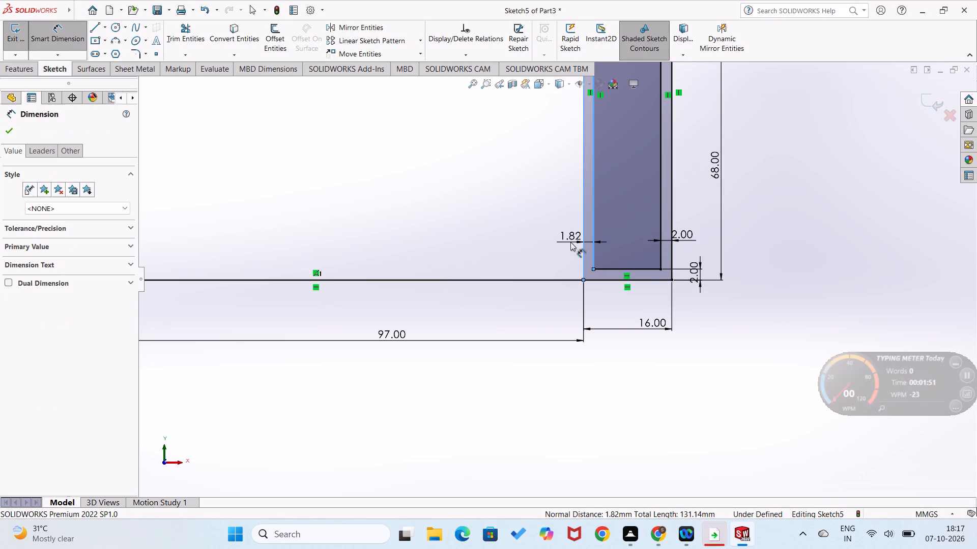
pyautogui.press('2')
pyautogui.press('Return')
# Dimension the gap between the top edges of the inner and outer rectangles to 2 mm.
pyautogui.scroll(3, 570, 241)
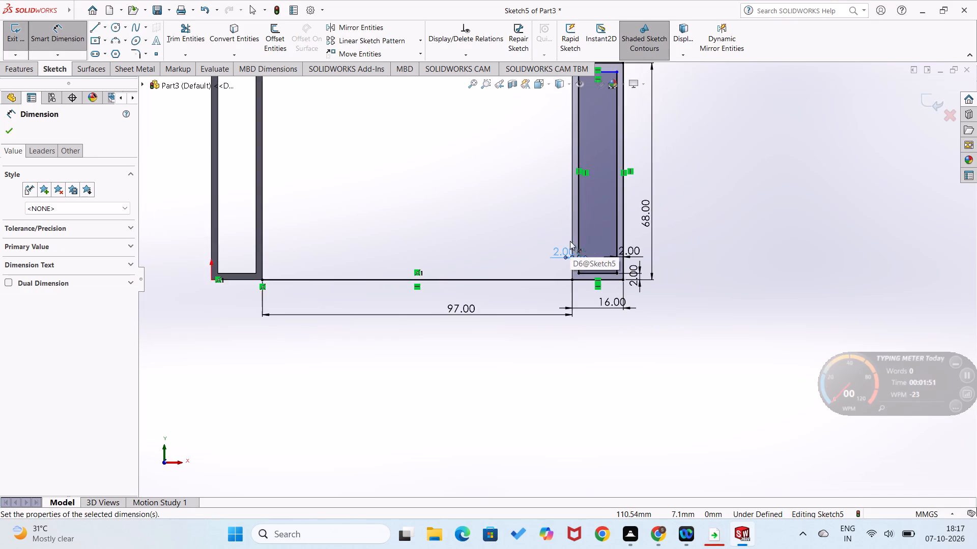
pyautogui.scroll(3, 598, 181)
pyautogui.scroll(-8, 598, 151)
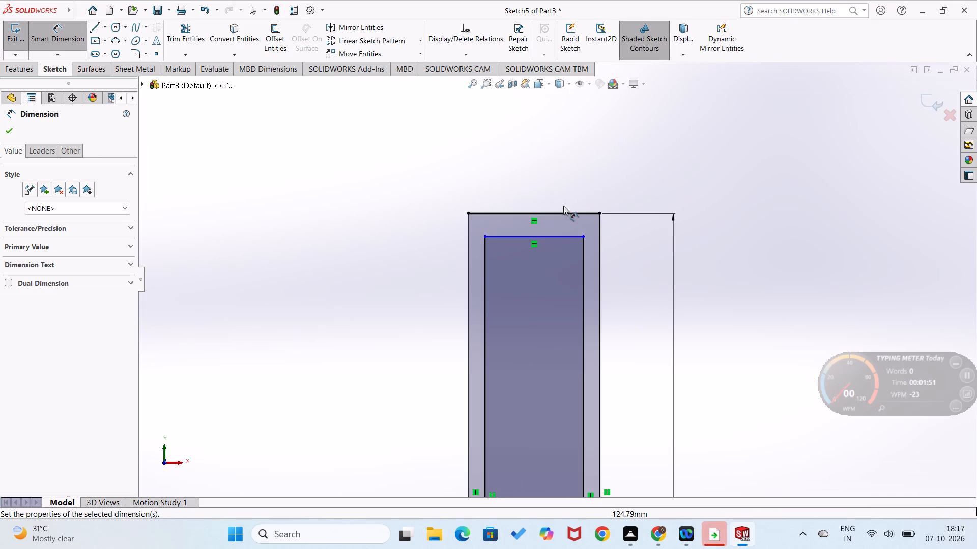
pyautogui.click(562, 235)
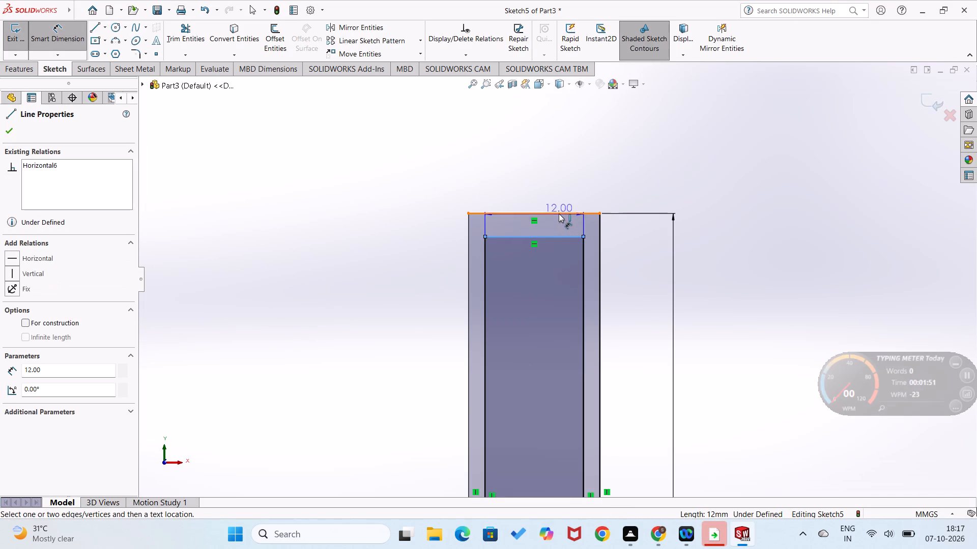
pyautogui.click(559, 212)
pyautogui.click(629, 232)
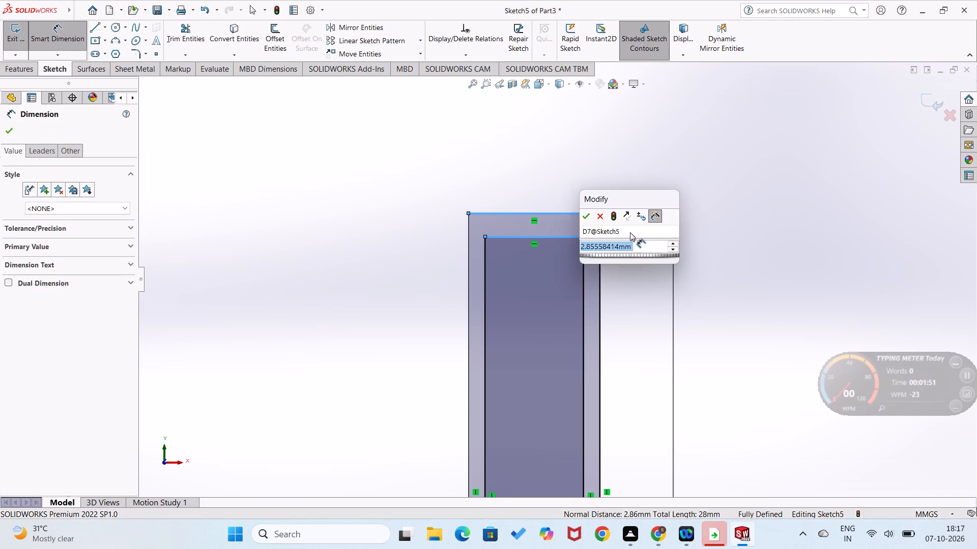
pyautogui.press('2')
pyautogui.press('Return')
pyautogui.click(686, 271)
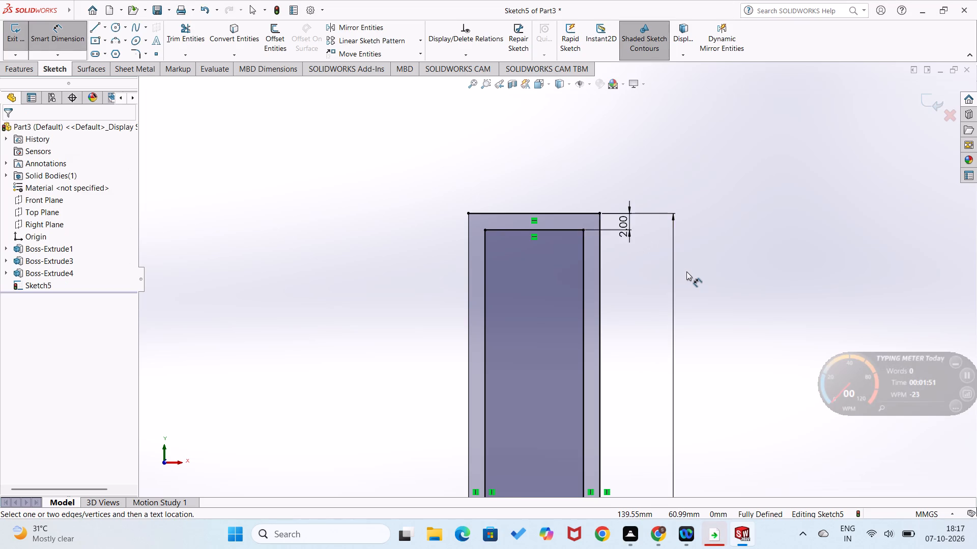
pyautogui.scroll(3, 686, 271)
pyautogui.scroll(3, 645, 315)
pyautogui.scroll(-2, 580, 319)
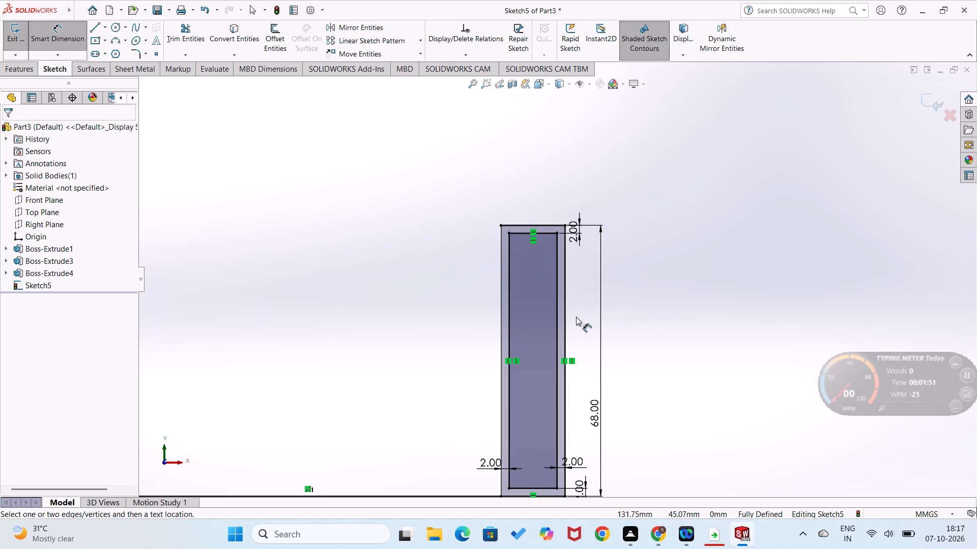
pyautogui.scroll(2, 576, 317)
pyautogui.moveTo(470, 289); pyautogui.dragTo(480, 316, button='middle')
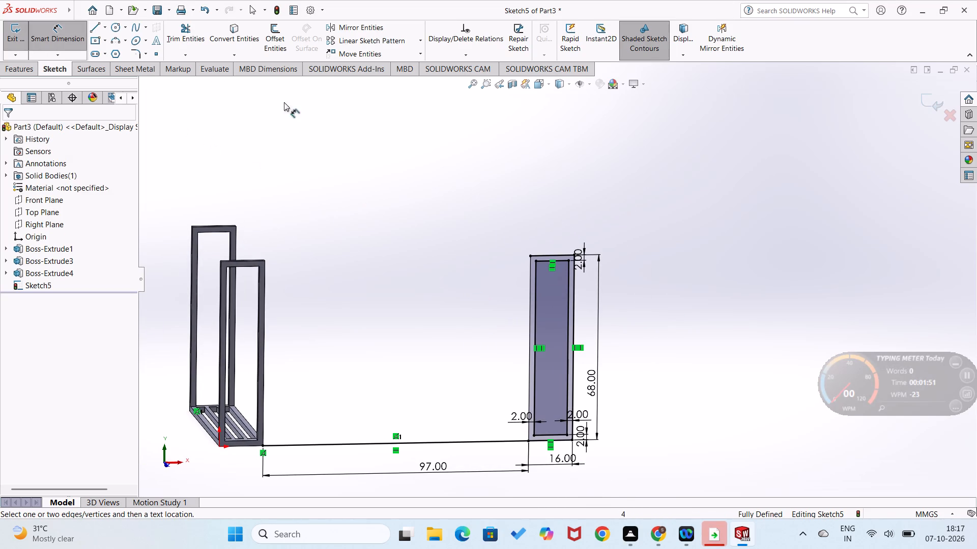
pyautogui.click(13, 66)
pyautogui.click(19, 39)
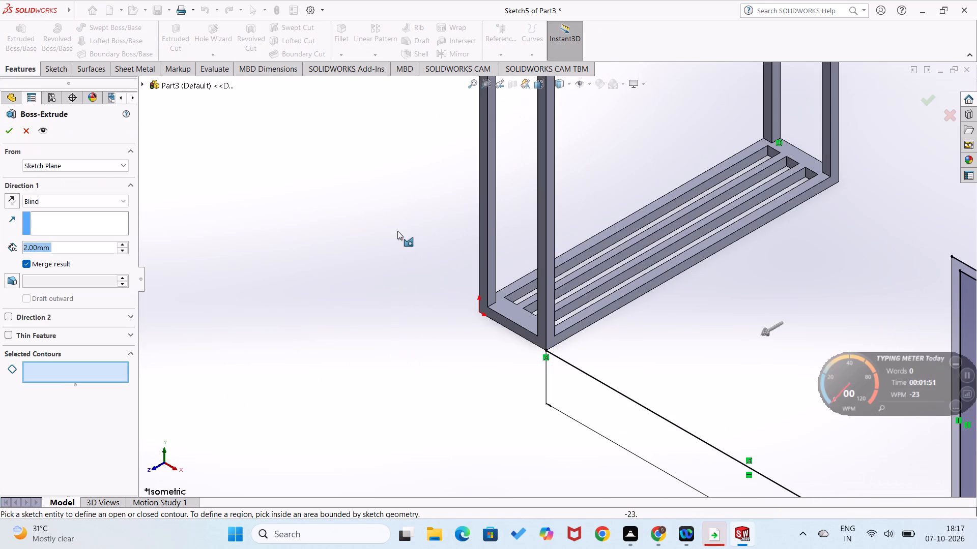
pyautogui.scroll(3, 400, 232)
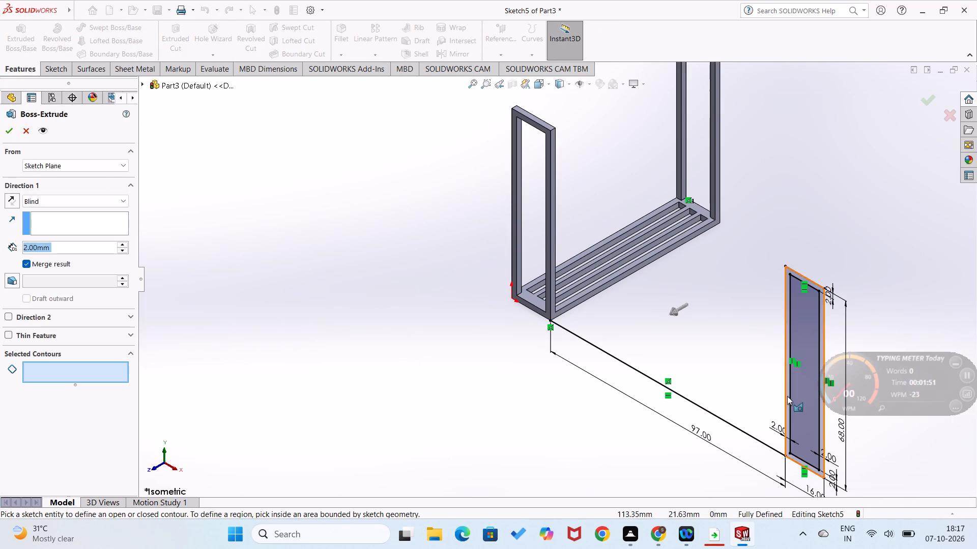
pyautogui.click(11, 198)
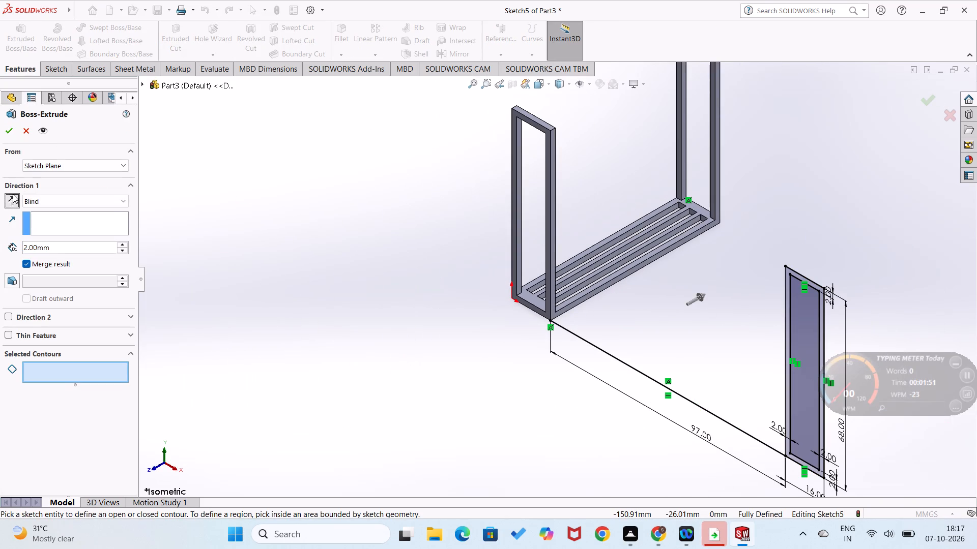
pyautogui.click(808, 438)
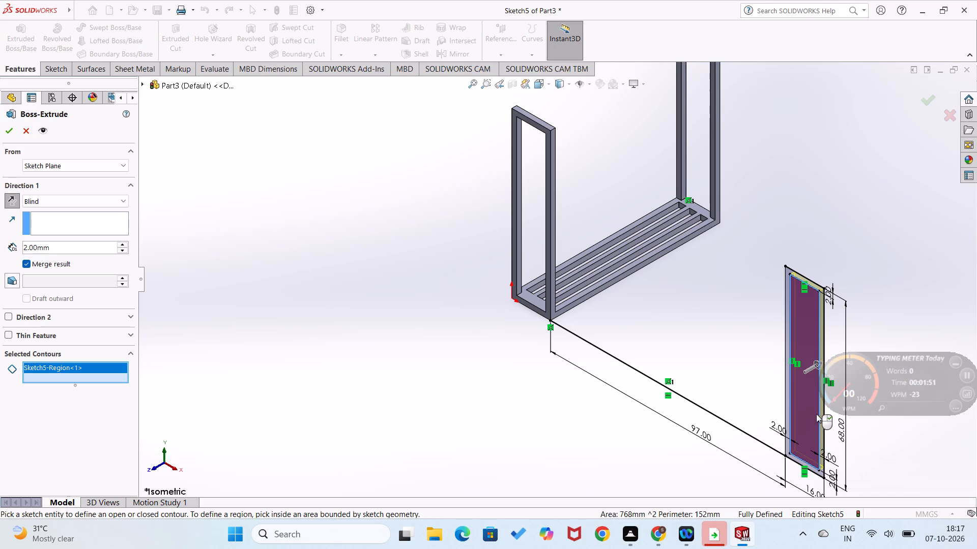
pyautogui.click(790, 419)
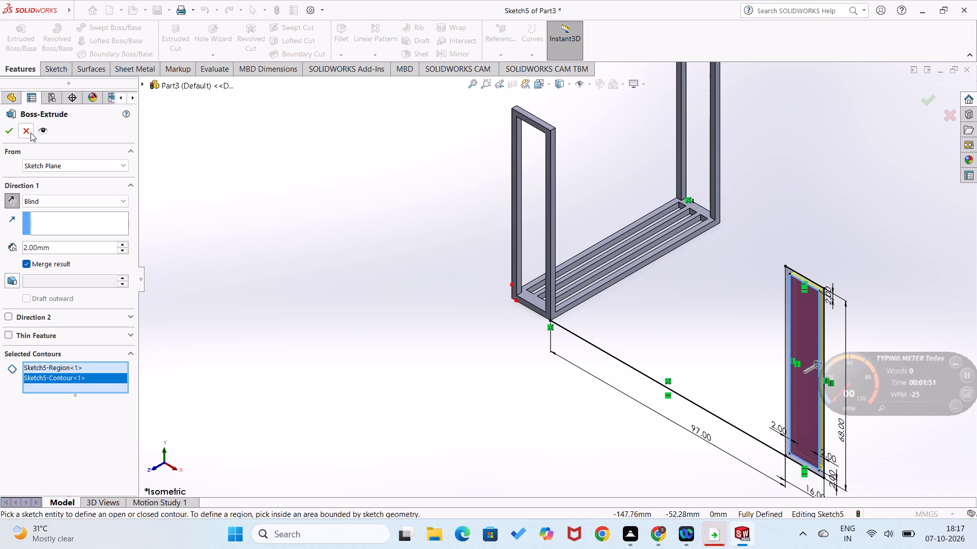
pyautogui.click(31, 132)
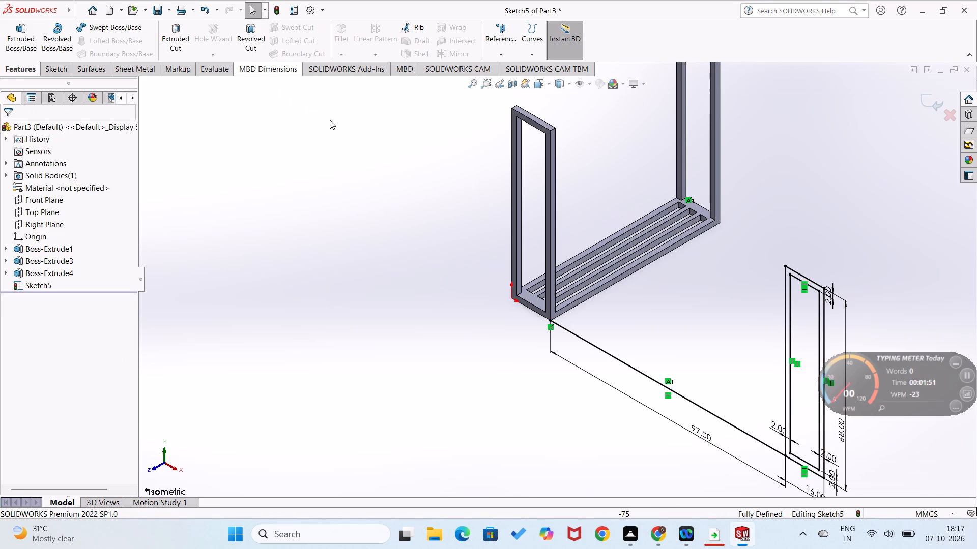
# Extrude only the border region between the two rectangles 2 mm blind, in the reversed direction, with merge result on.
pyautogui.click(13, 39)
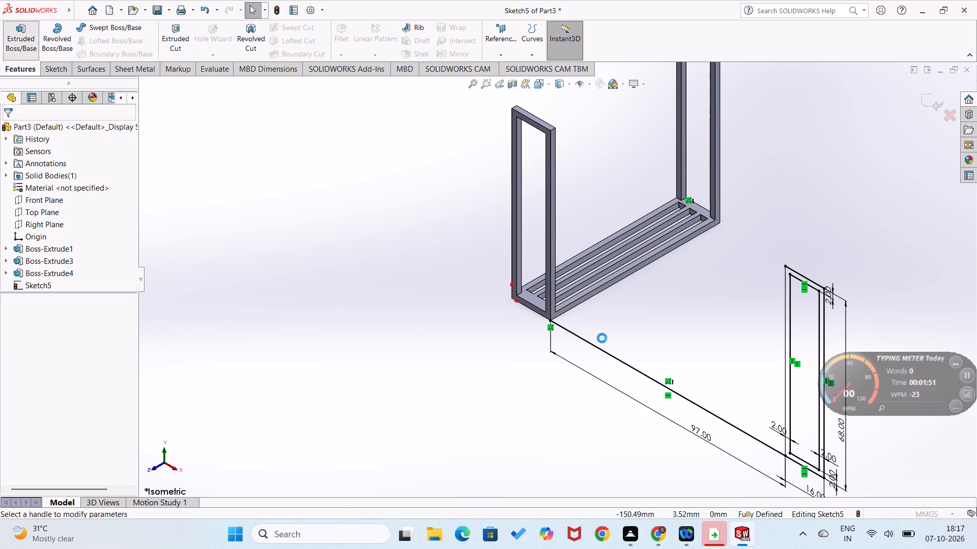
pyautogui.click(788, 414)
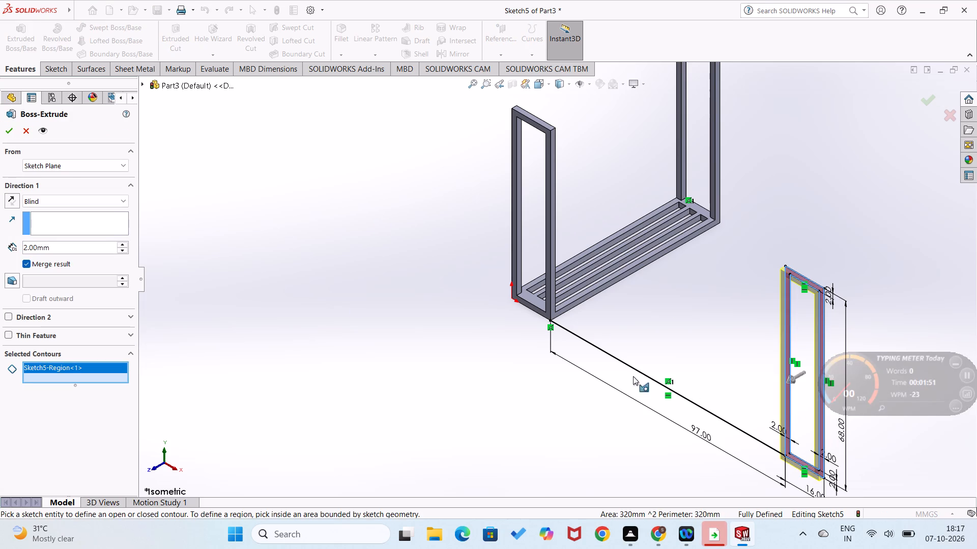
pyautogui.click(8, 198)
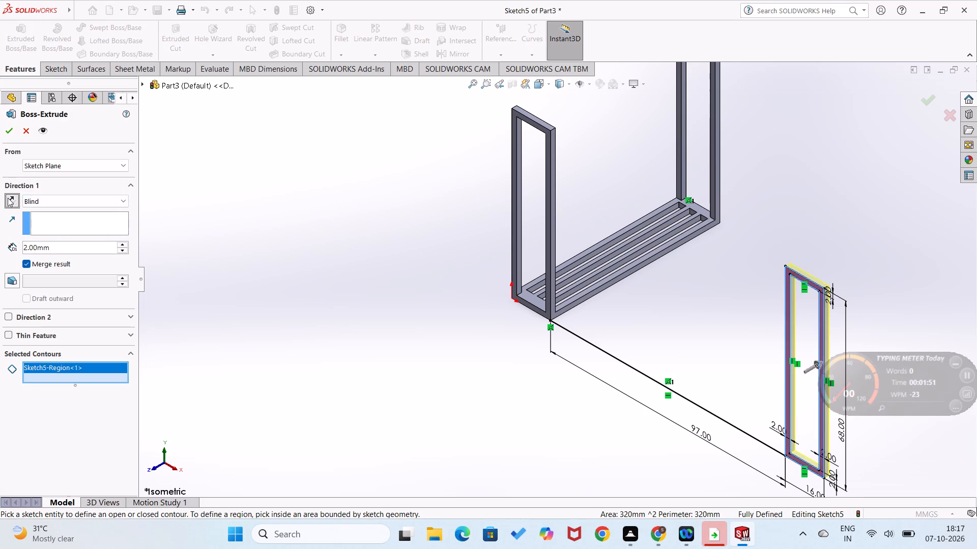
pyautogui.click(11, 137)
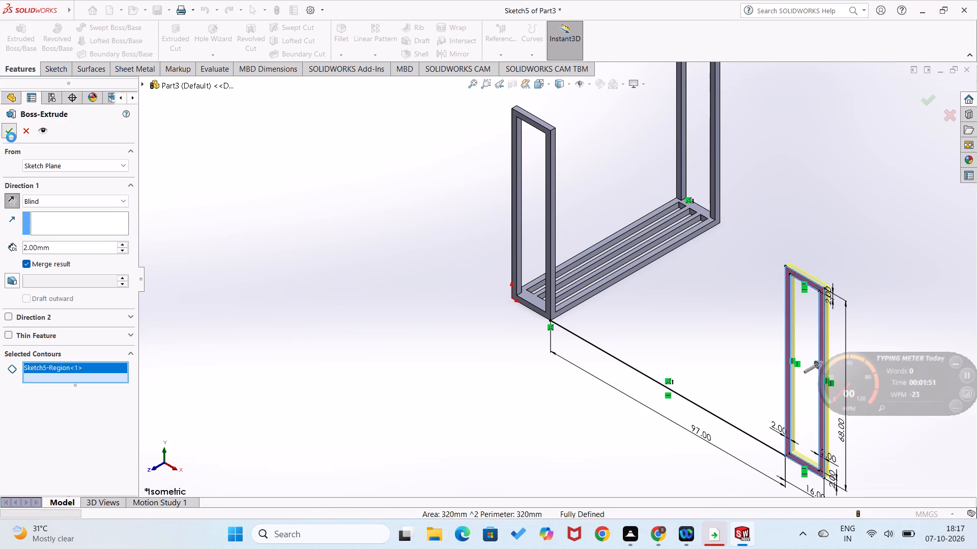
pyautogui.click(315, 313)
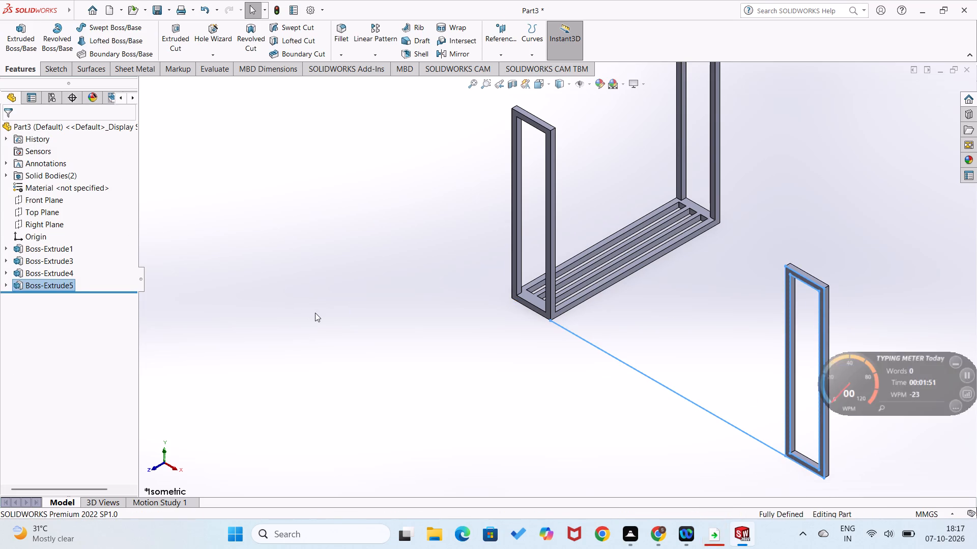
# Start a sketch on the new separate frame's narrow outer side face.
pyautogui.scroll(2, 406, 346)
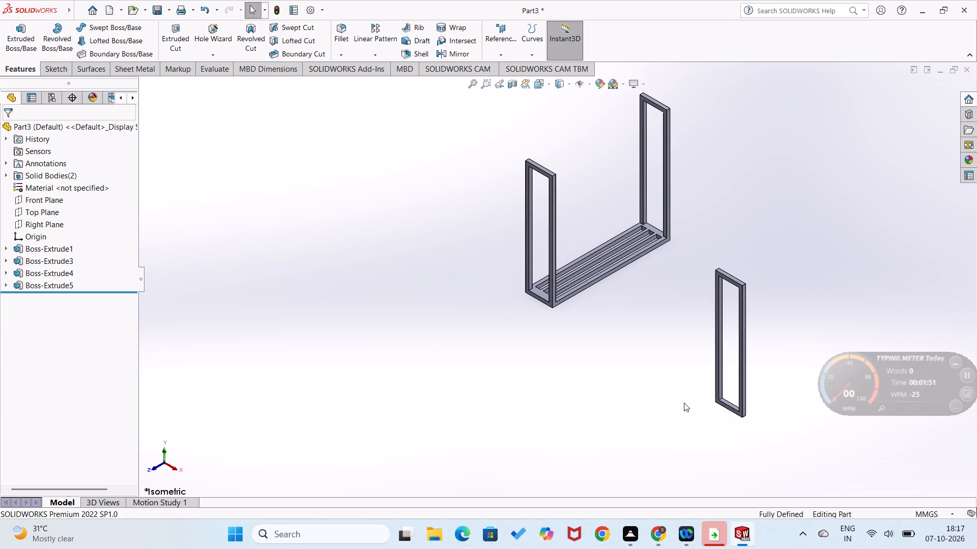
pyautogui.scroll(-3, 691, 402)
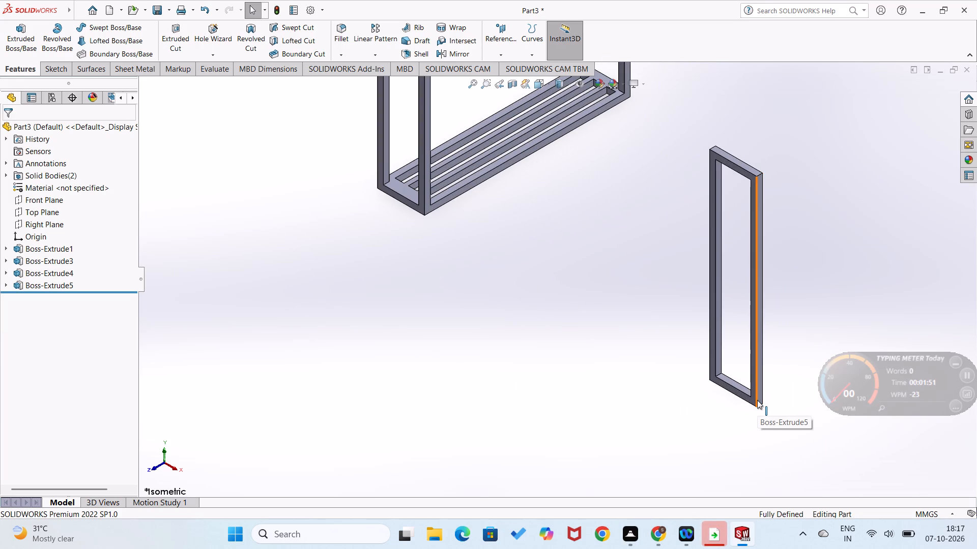
pyautogui.scroll(-2, 757, 400)
pyautogui.rightClick(738, 387)
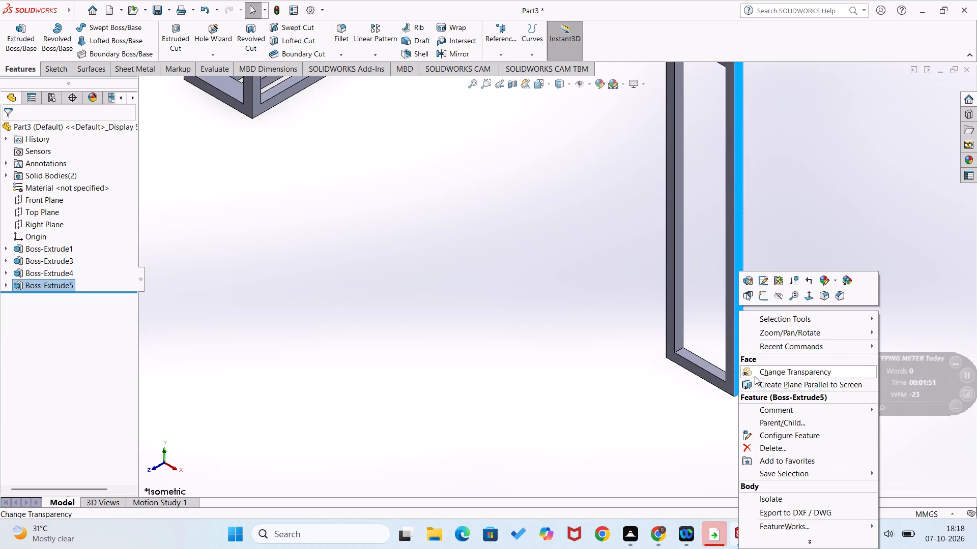
pyautogui.click(762, 299)
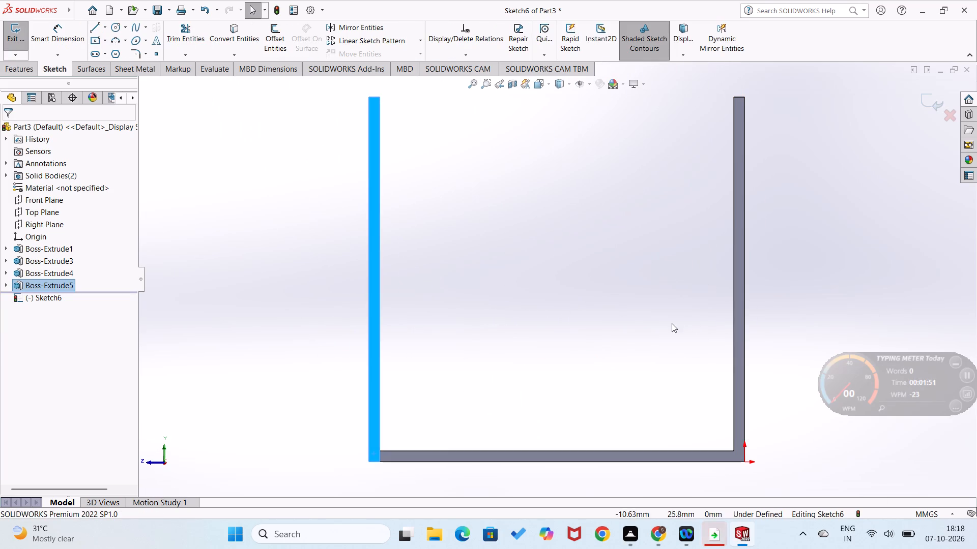
# Sketch a 70 by 2 mm corner rectangle along the bottom from the new frame's outer lower corner to the existing structure's far edge.
pyautogui.moveTo(648, 294); pyautogui.dragTo(583, 326, button='right')
pyautogui.moveTo(570, 239); pyautogui.dragTo(563, 299, button='right')
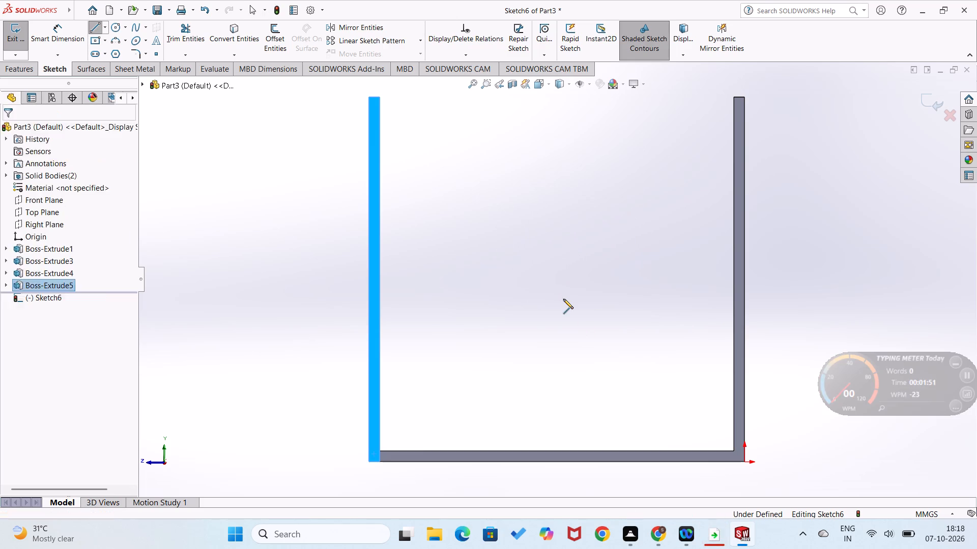
pyautogui.click(368, 461)
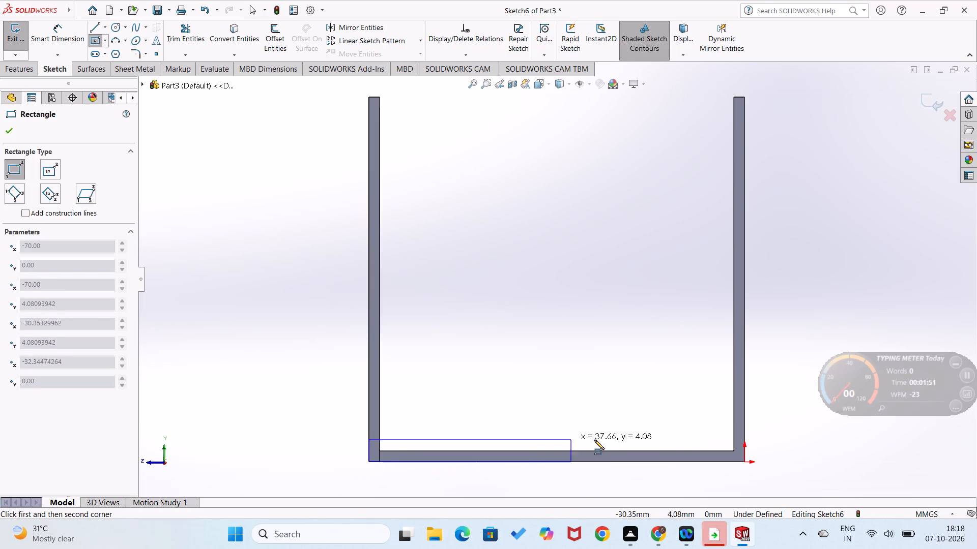
pyautogui.click(745, 450)
pyautogui.moveTo(765, 453); pyautogui.dragTo(777, 394, button='right')
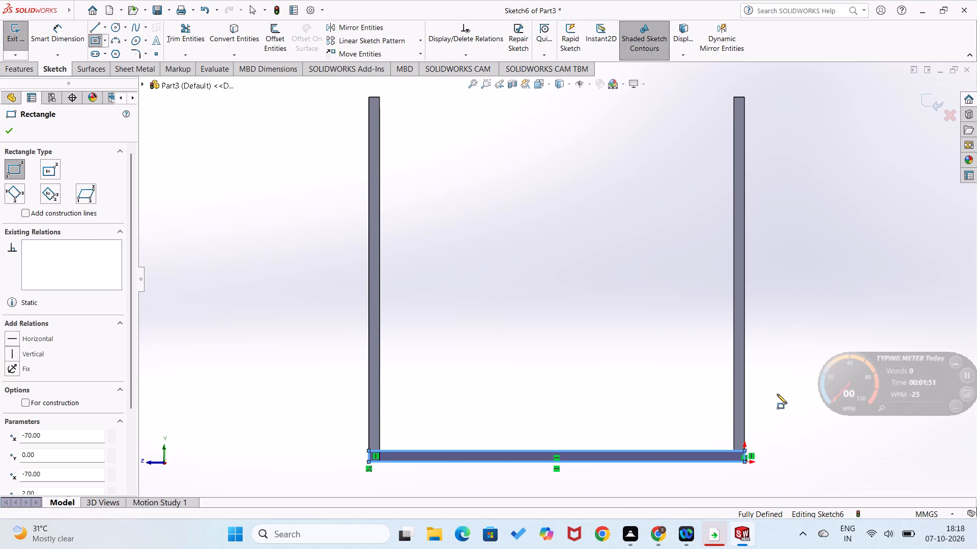
pyautogui.moveTo(777, 394); pyautogui.dragTo(777, 393, button='right')
# Extrude the thin bottom rectangle 16 mm blind in the reversed direction, with merge result on.
pyautogui.moveTo(597, 396); pyautogui.dragTo(606, 431, button='middle')
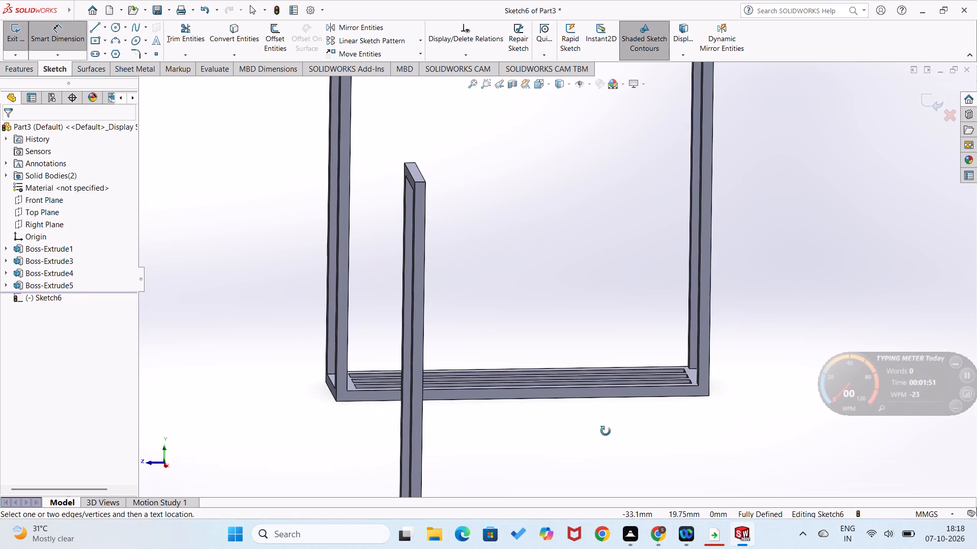
pyautogui.moveTo(606, 431); pyautogui.dragTo(606, 432, button='middle')
pyautogui.scroll(2, 611, 427)
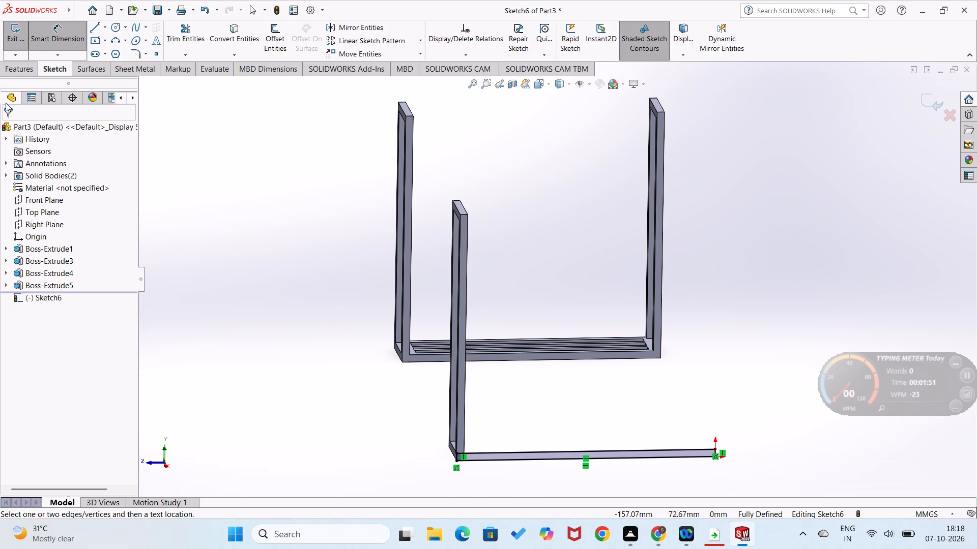
pyautogui.click(23, 69)
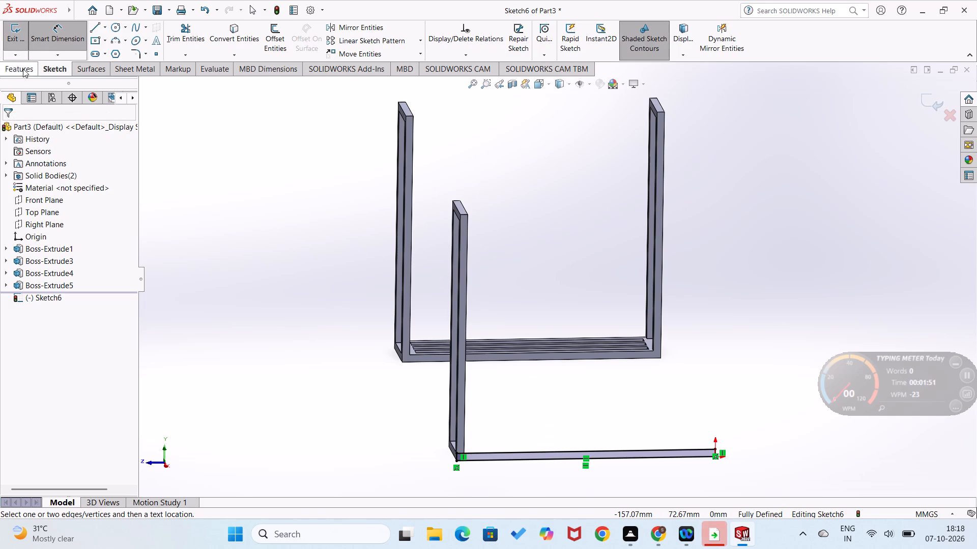
pyautogui.click(24, 46)
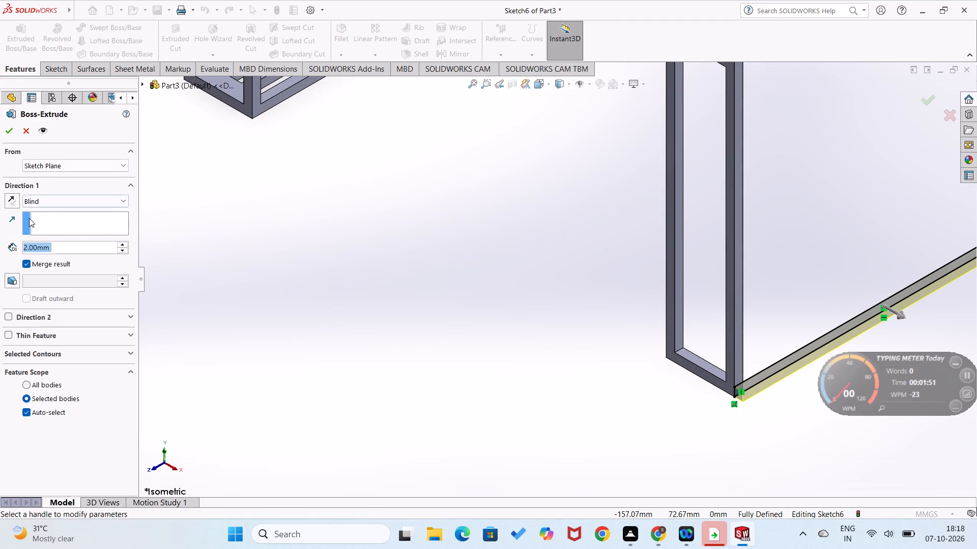
pyautogui.click(14, 202)
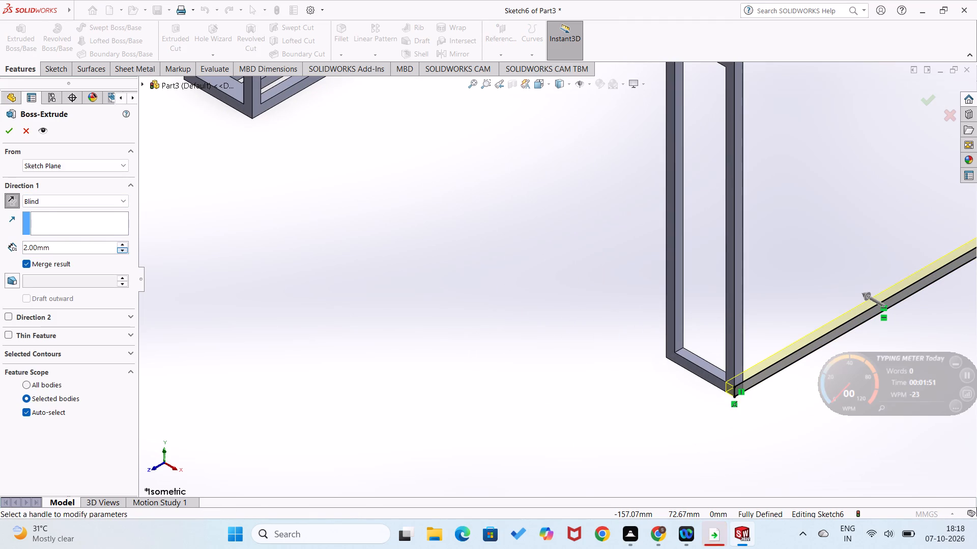
pyautogui.tripleClick(125, 246)
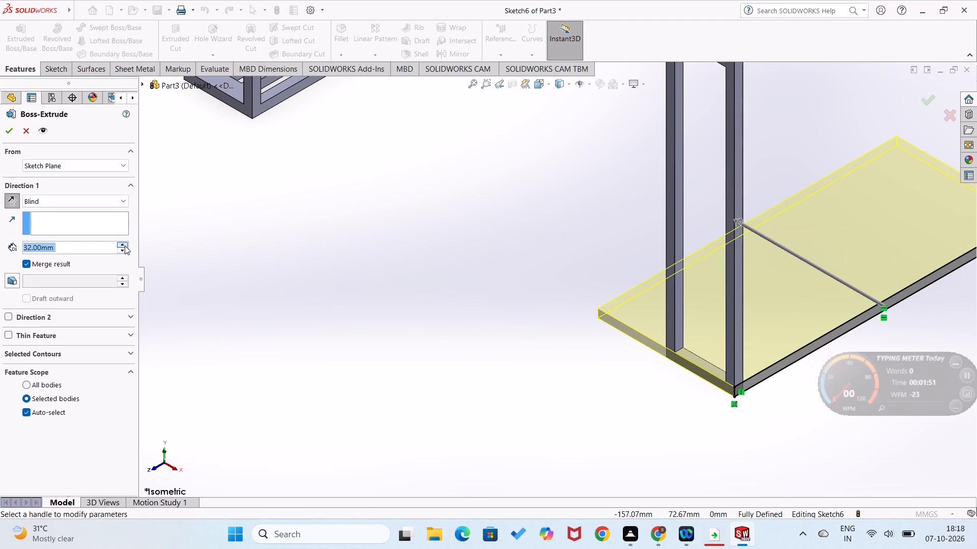
pyautogui.write('16')
pyautogui.press('Return')
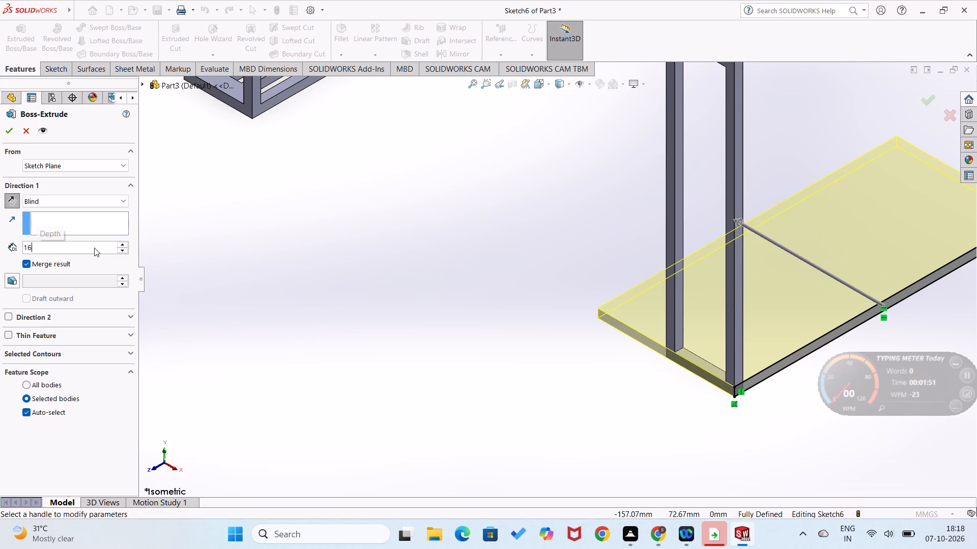
pyautogui.click(10, 130)
pyautogui.click(296, 273)
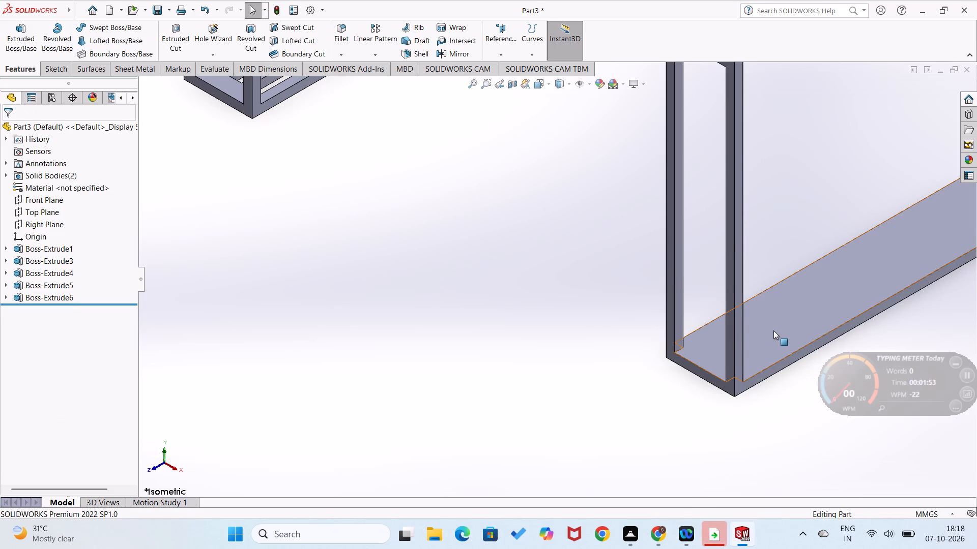
# On the new bottom plate's upper face, sketch three narrow side-by-side rectangles about 64 mm long, running along the plate's length.
pyautogui.rightClick(774, 330)
pyautogui.click(800, 299)
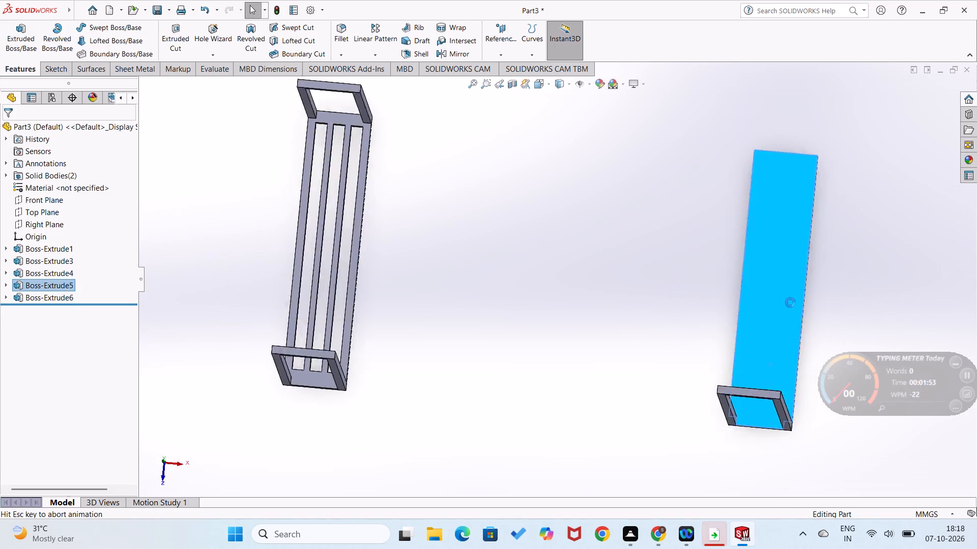
pyautogui.click(685, 291)
pyautogui.moveTo(678, 274); pyautogui.dragTo(624, 353, button='right')
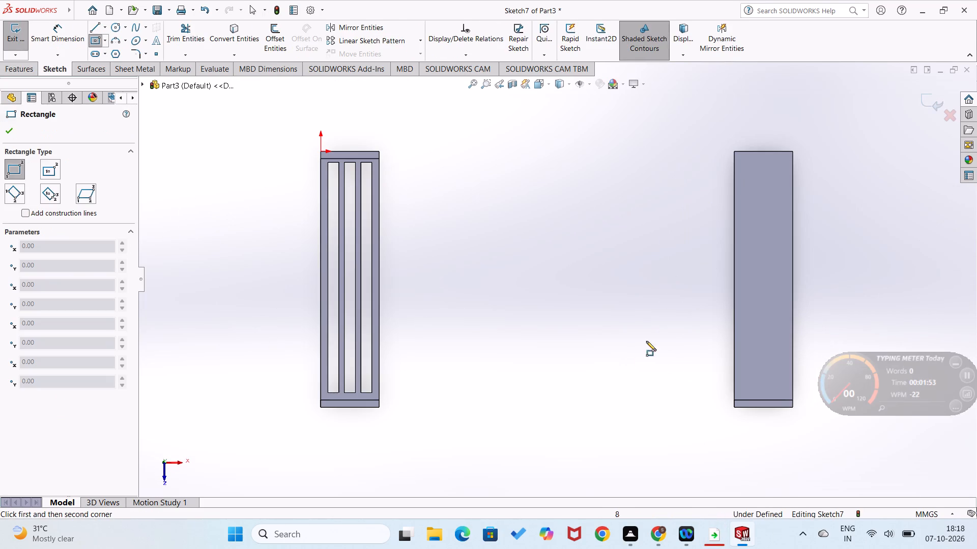
pyautogui.click(743, 157)
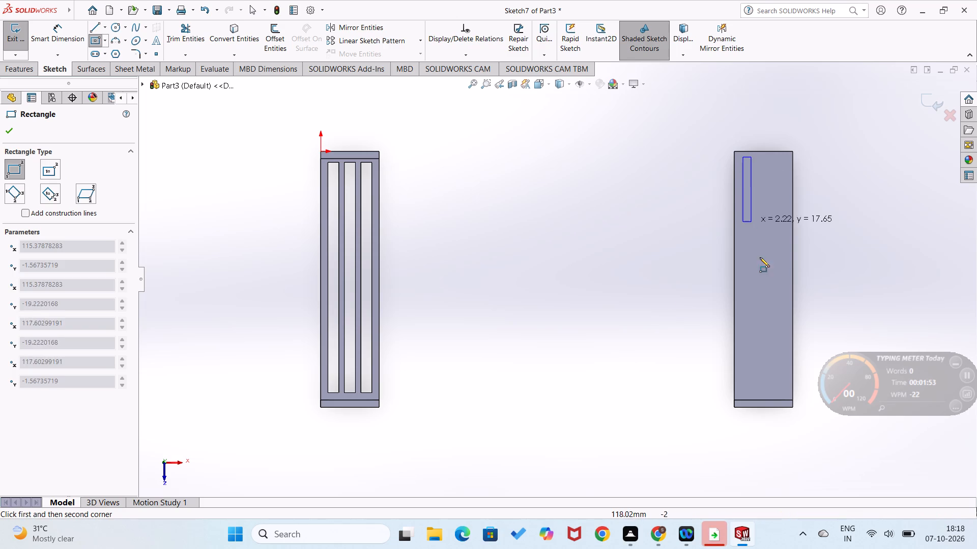
pyautogui.click(752, 392)
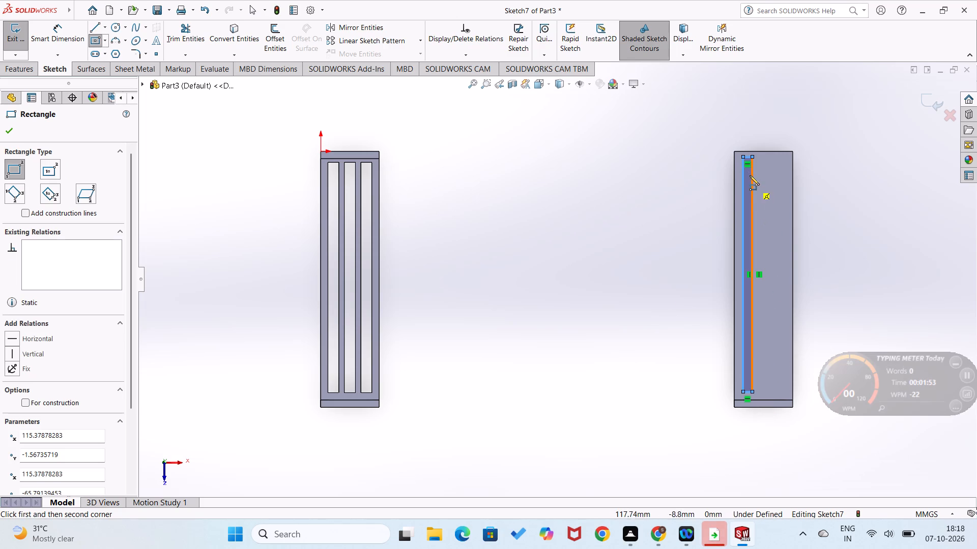
pyautogui.click(759, 157)
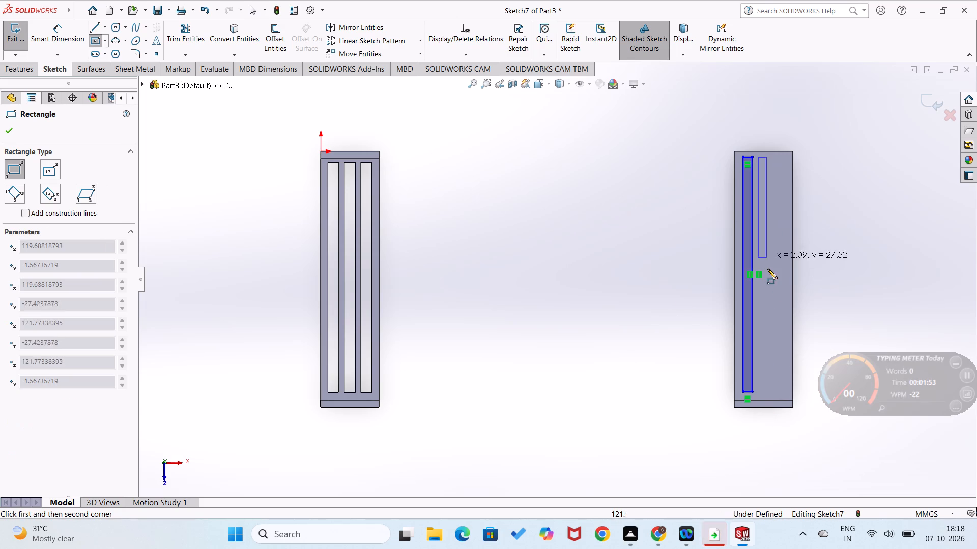
pyautogui.click(772, 392)
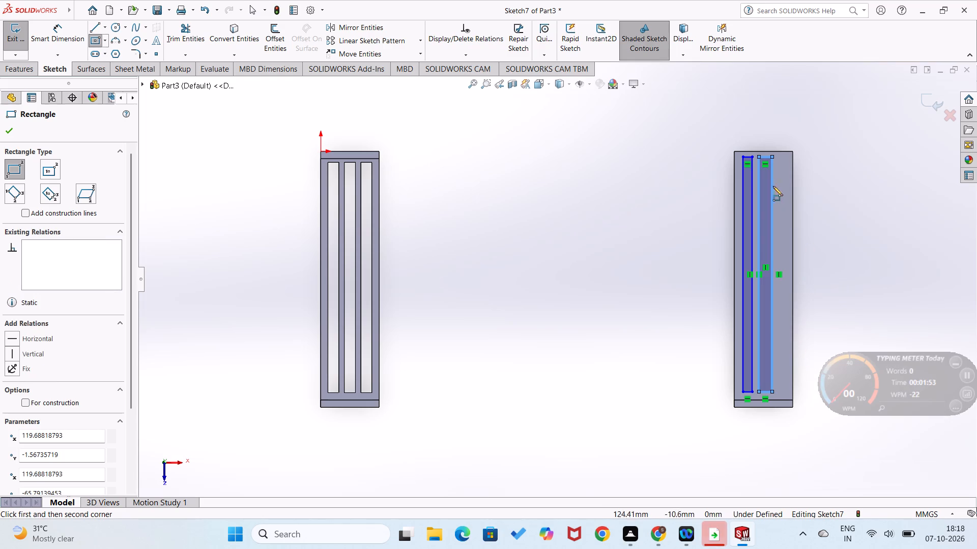
pyautogui.click(778, 159)
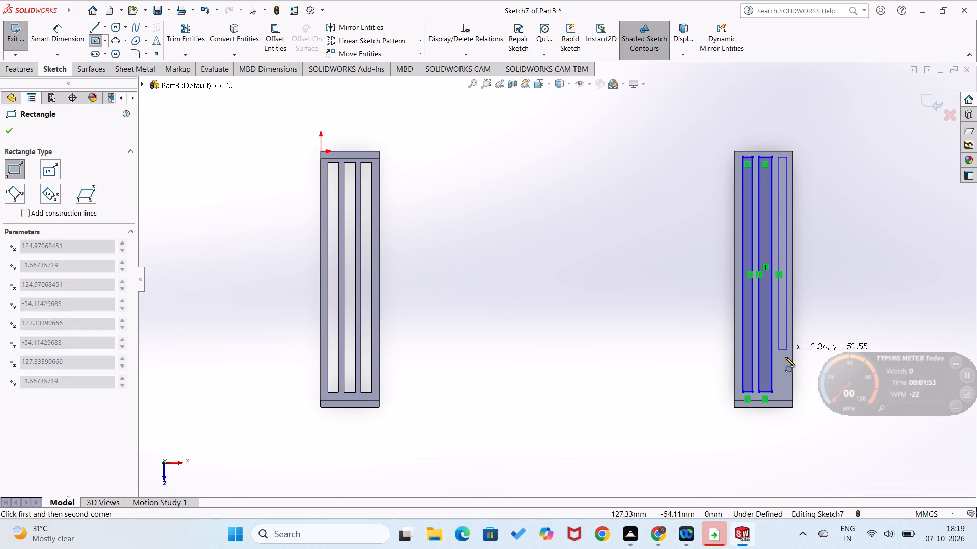
pyautogui.click(788, 392)
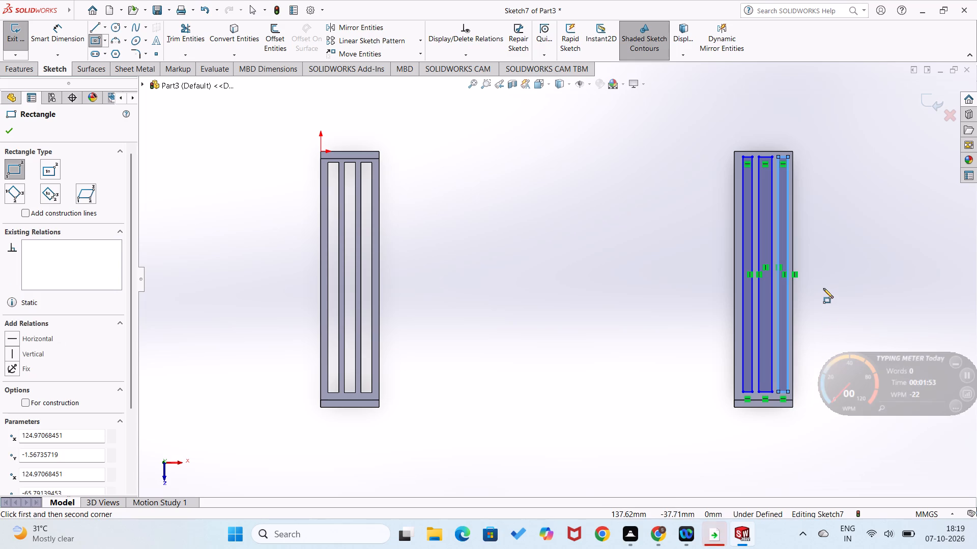
# Dimension the lengthwise gap between the plate's frameless-end corner and the adjacent corner of the rectangle nearest the existing frames to 2 mm.
pyautogui.moveTo(823, 288); pyautogui.dragTo(834, 212, button='right')
pyautogui.scroll(-3, 802, 181)
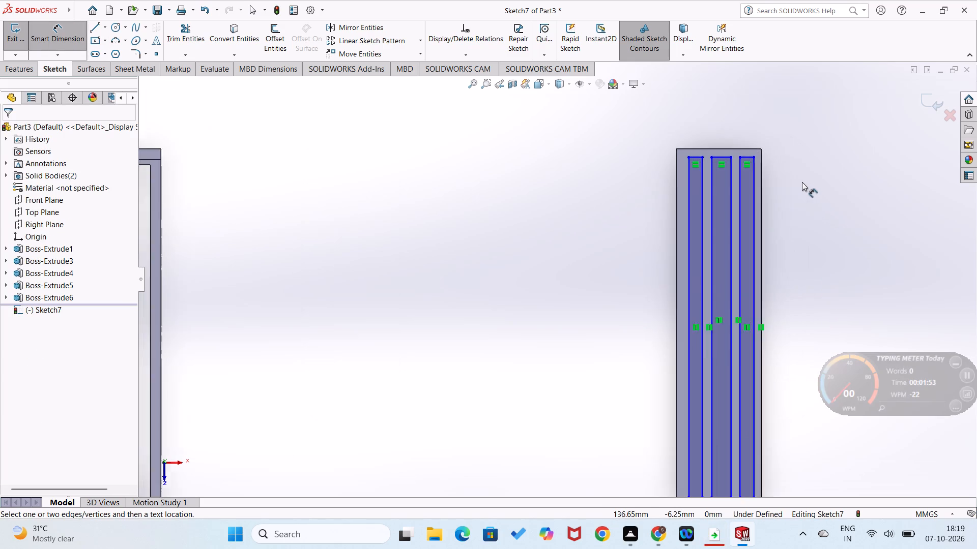
pyautogui.click(637, 148)
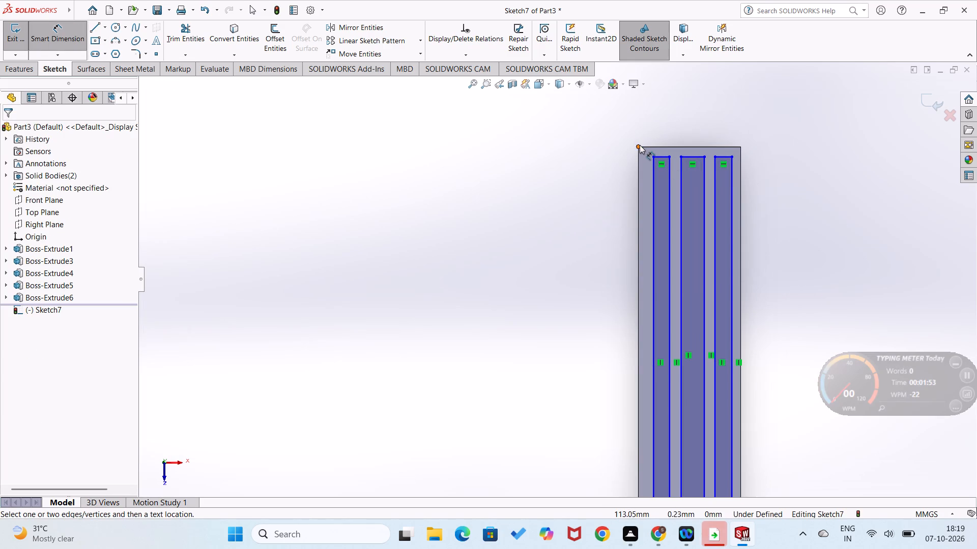
pyautogui.click(638, 147)
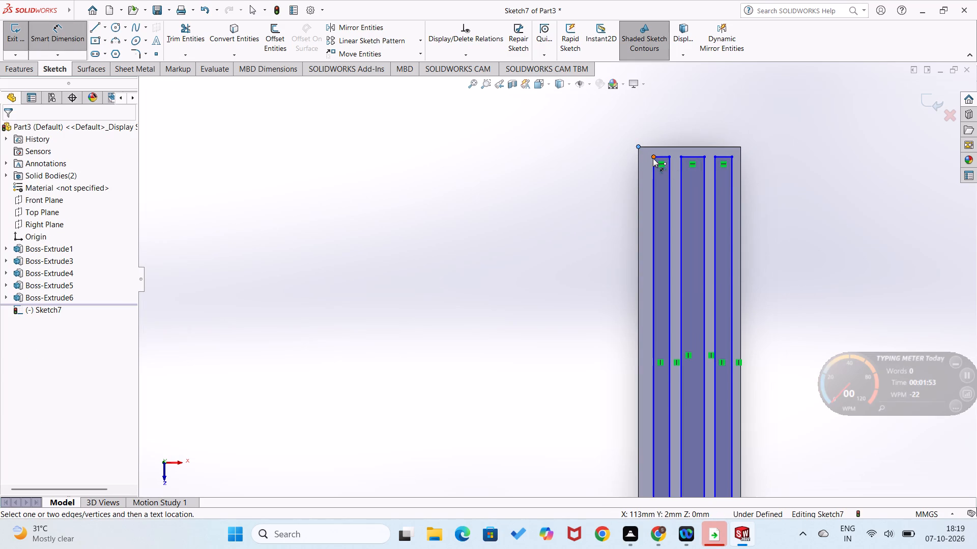
pyautogui.click(653, 158)
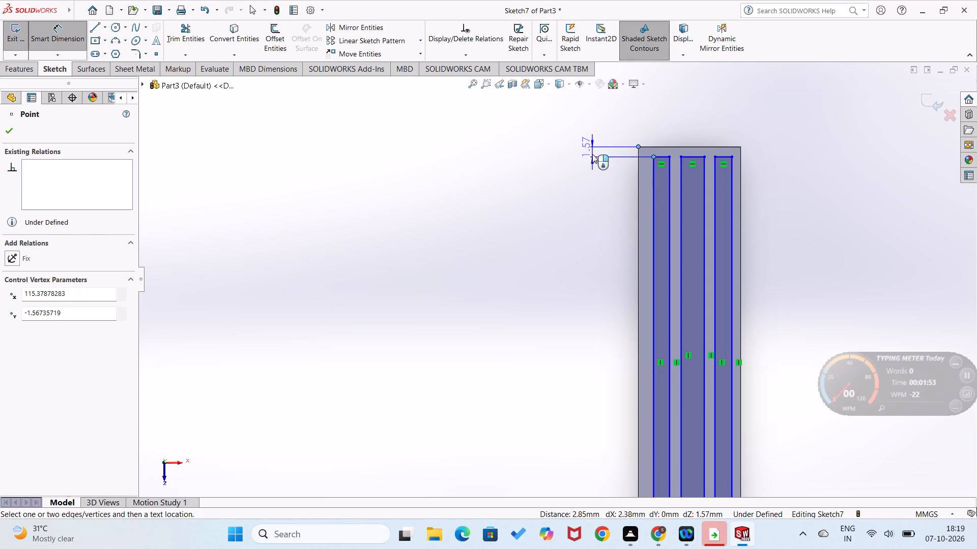
pyautogui.click(592, 154)
pyautogui.press('2')
pyautogui.press('Return')
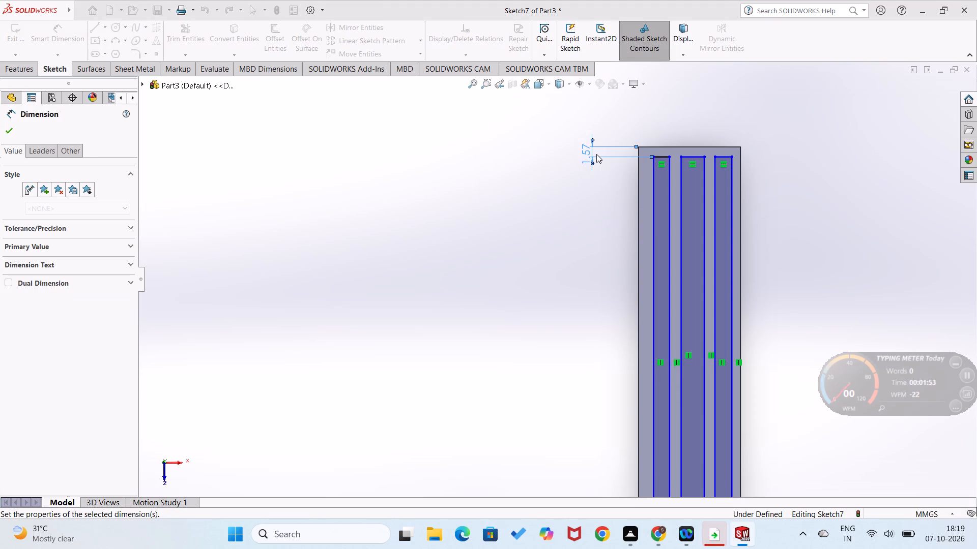
pyautogui.click(569, 208)
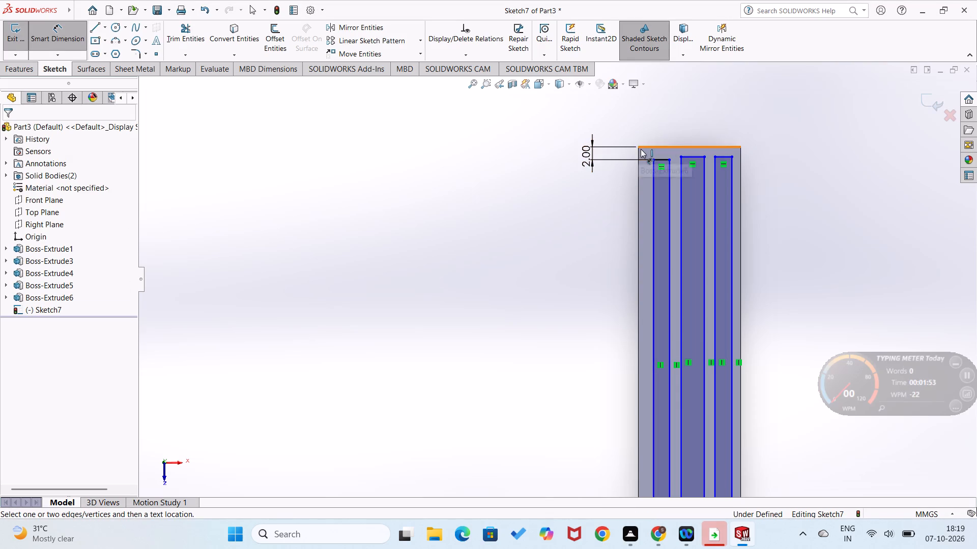
# Dimension the widthwise gap between the same plate corner and the corner of the rectangle nearest the existing frames to 2 mm.
pyautogui.click(637, 146)
pyautogui.click(618, 186)
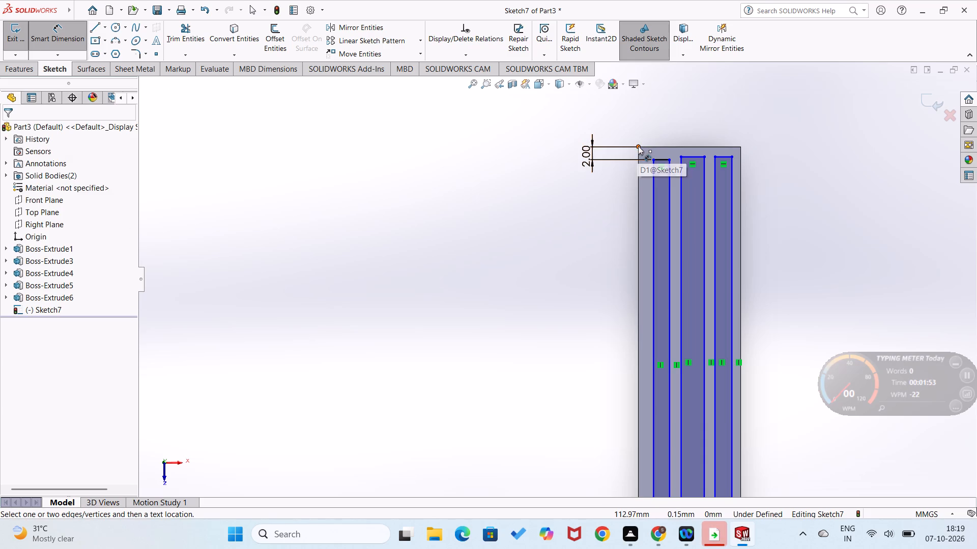
pyautogui.click(638, 147)
pyautogui.click(651, 159)
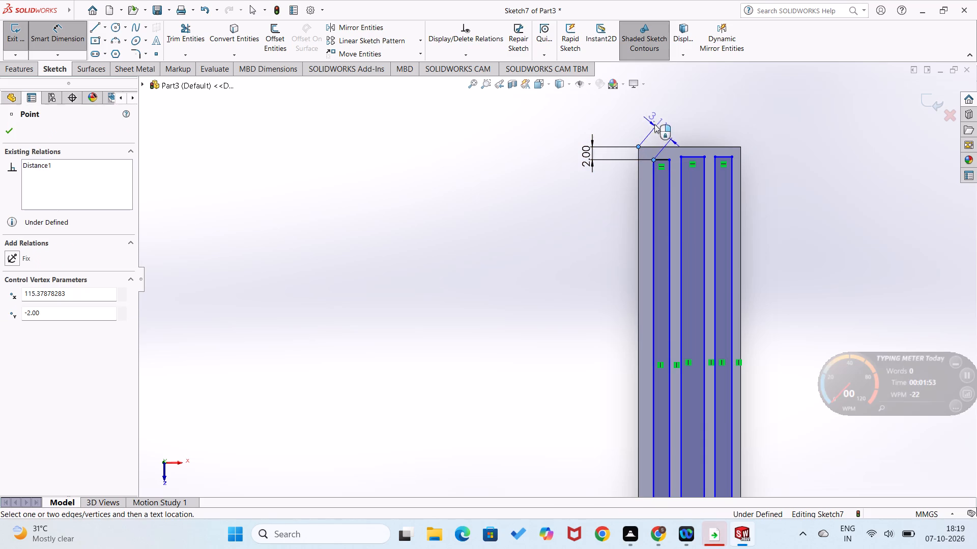
pyautogui.click(648, 118)
pyautogui.press('2')
pyautogui.press('Return')
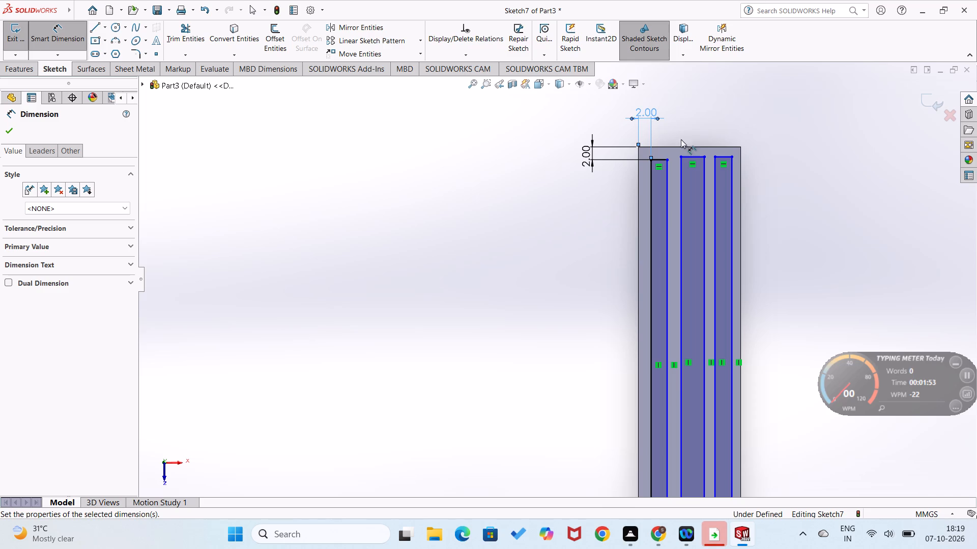
# Dimension the widthwise gap between the plate's opposite frameless-end corner and the rectangle farthest from the existing frames to 2 mm.
pyautogui.click(739, 148)
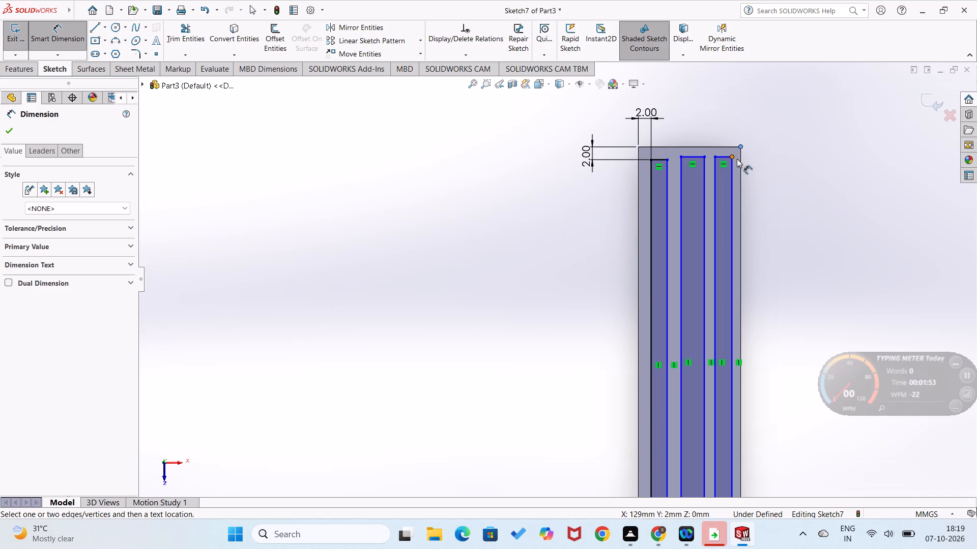
pyautogui.click(730, 158)
pyautogui.click(736, 120)
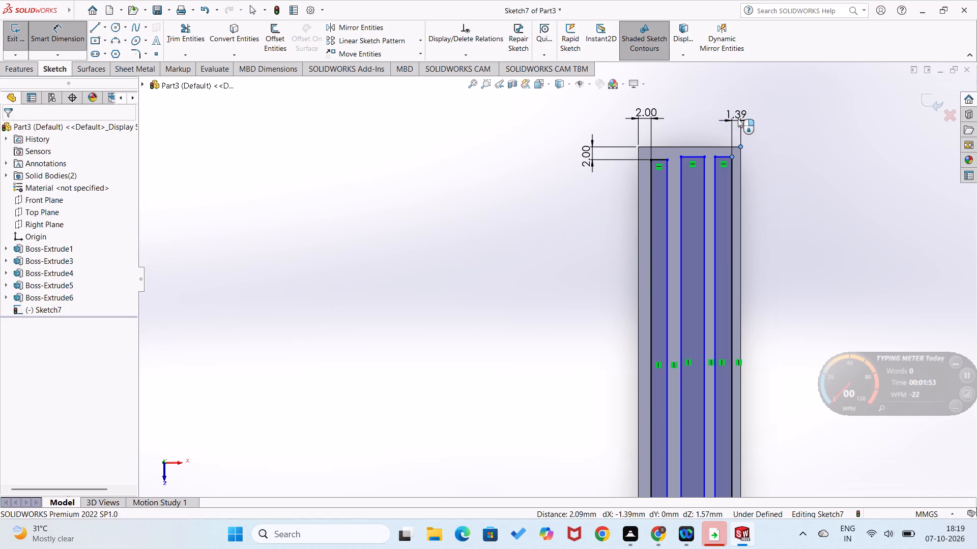
pyautogui.press('2')
pyautogui.press('Return')
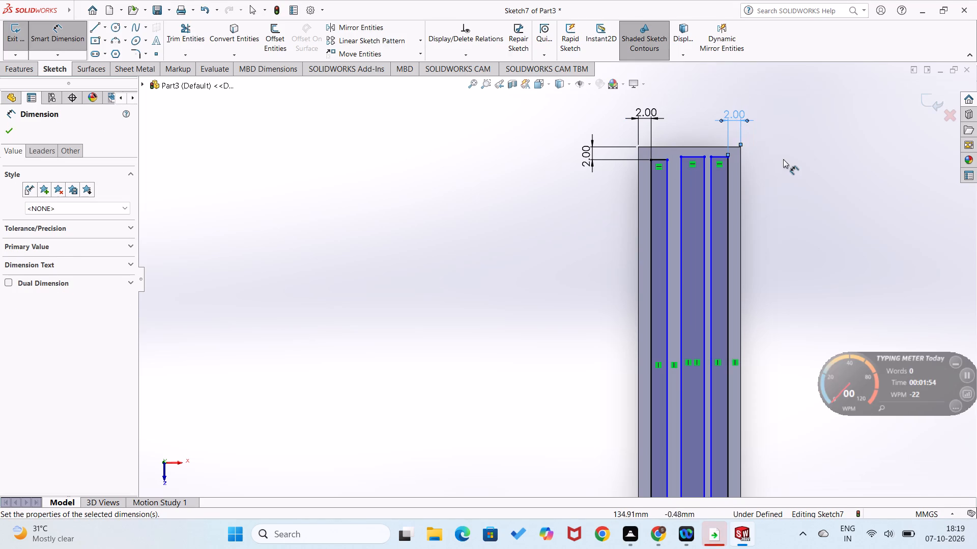
pyautogui.click(787, 163)
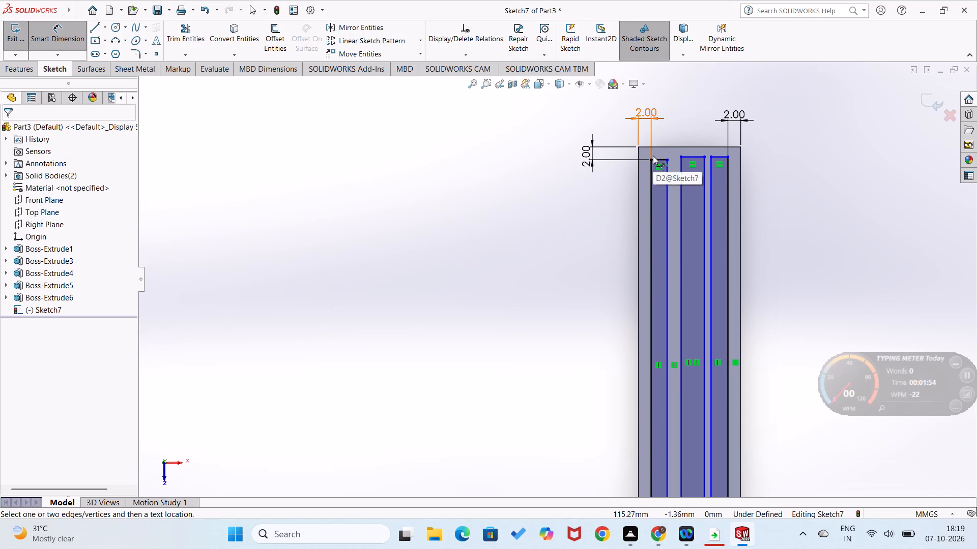
# Abandon dimensioning the first rectangle's short edge, and undo the last dimension change.
pyautogui.click(654, 160)
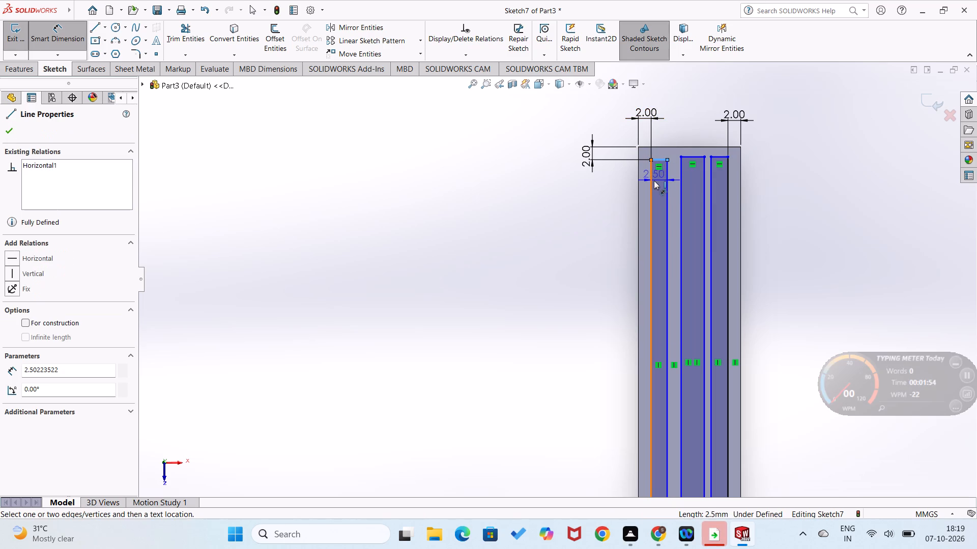
pyautogui.click(654, 181)
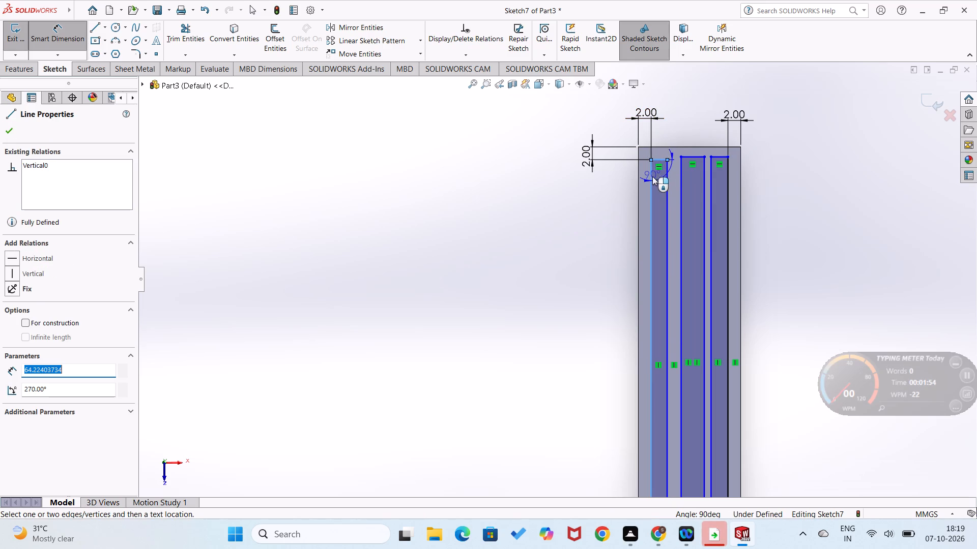
pyautogui.hotkey('ctrl', 'z')
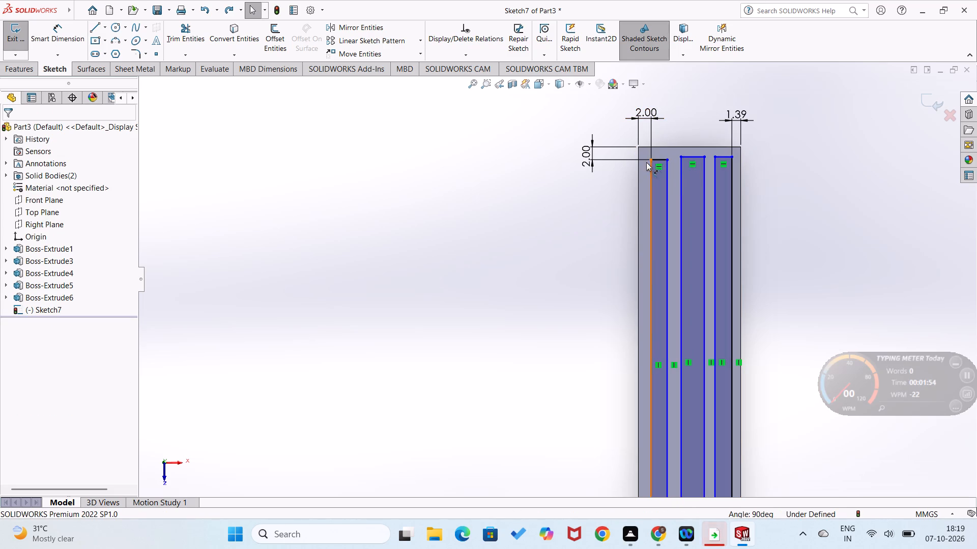
# Dimension the lengthwise gap between the plate's frameless-end corner and the corner of the rectangle farthest from the existing frames to 2 mm.
pyautogui.moveTo(571, 240); pyautogui.dragTo(566, 178, button='right')
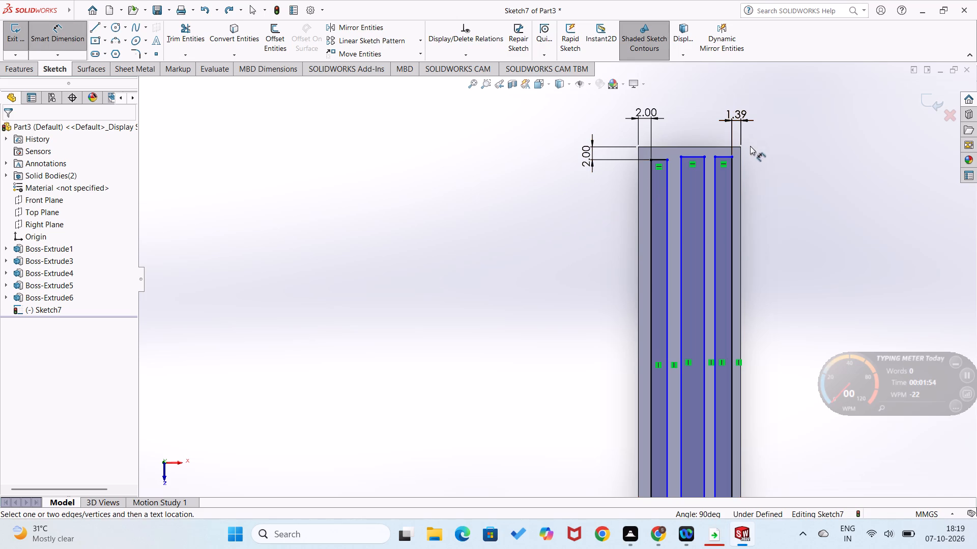
pyautogui.click(740, 146)
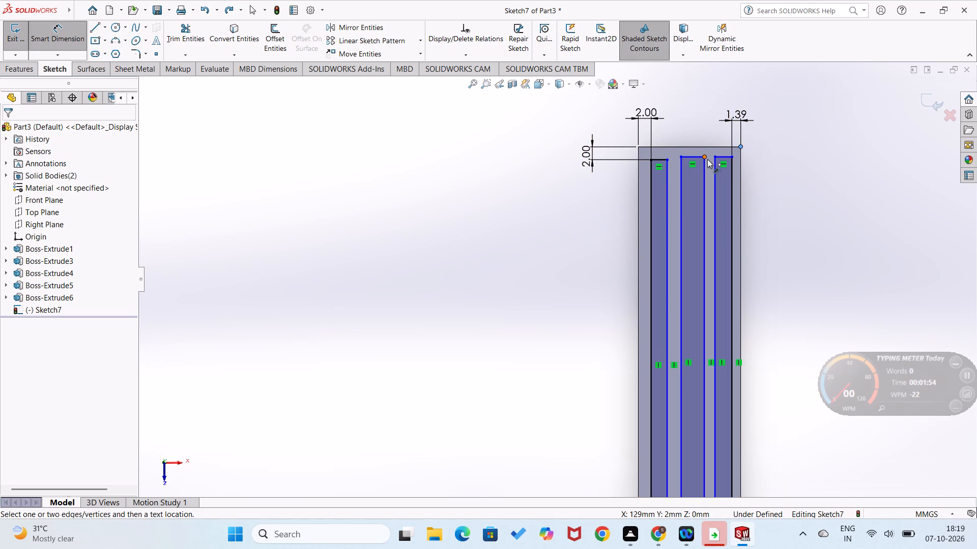
pyautogui.click(734, 157)
pyautogui.click(764, 155)
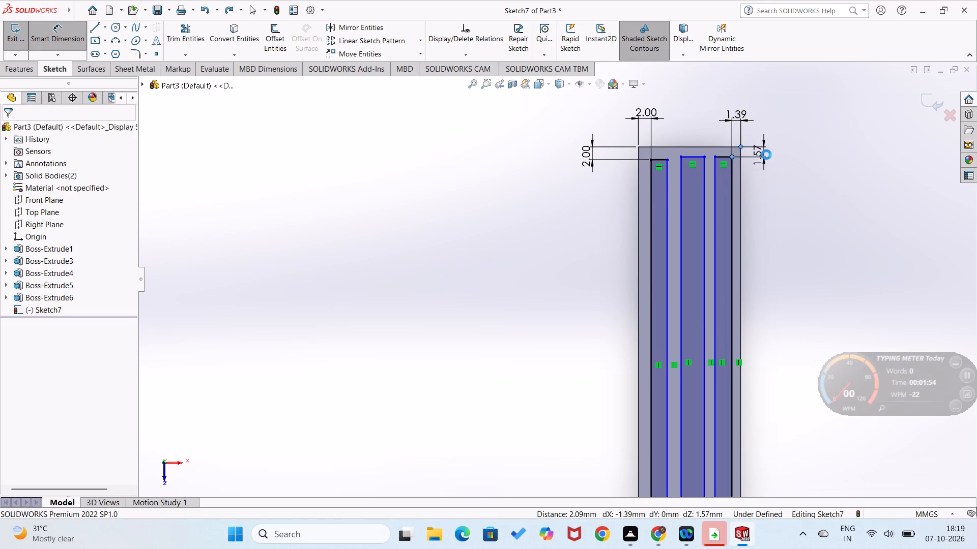
pyautogui.press('2')
pyautogui.press('Return')
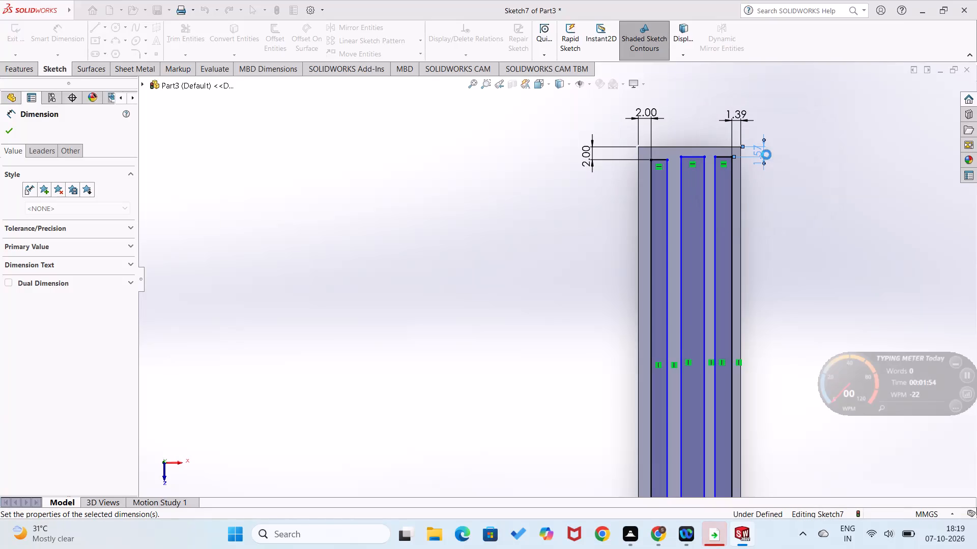
pyautogui.click(780, 209)
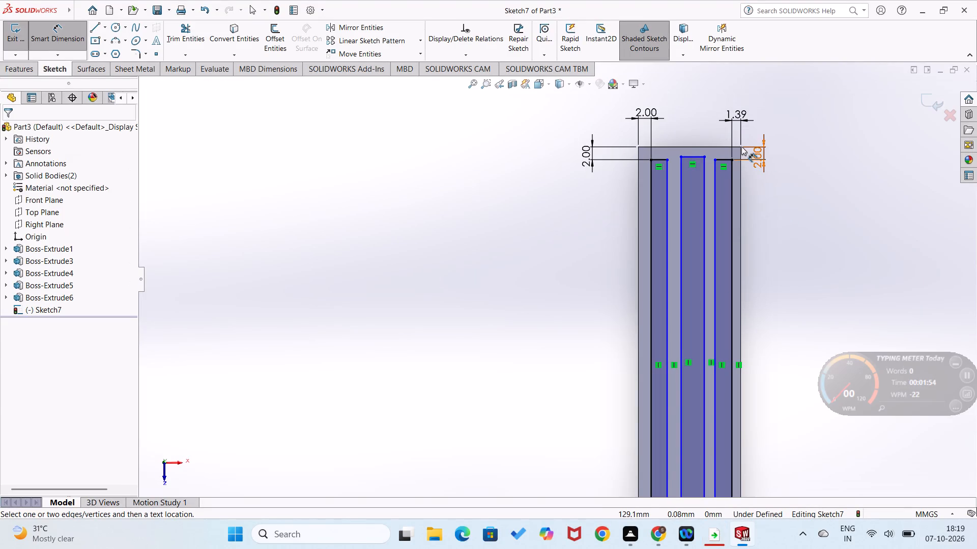
# Dimension the lengthwise gap between the same plate corner and the middle rectangle's frameless-end corner to 2 mm.
pyautogui.click(741, 146)
pyautogui.click(705, 156)
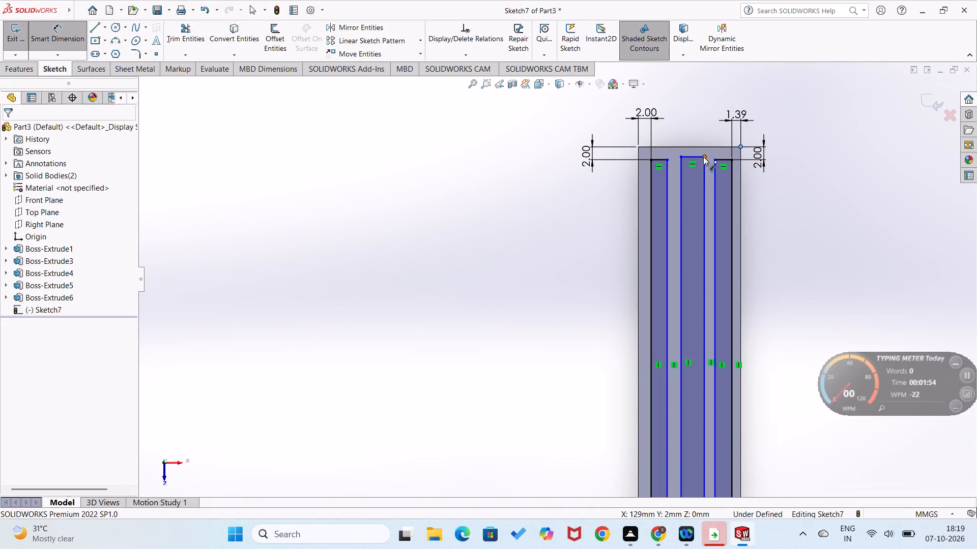
pyautogui.click(788, 155)
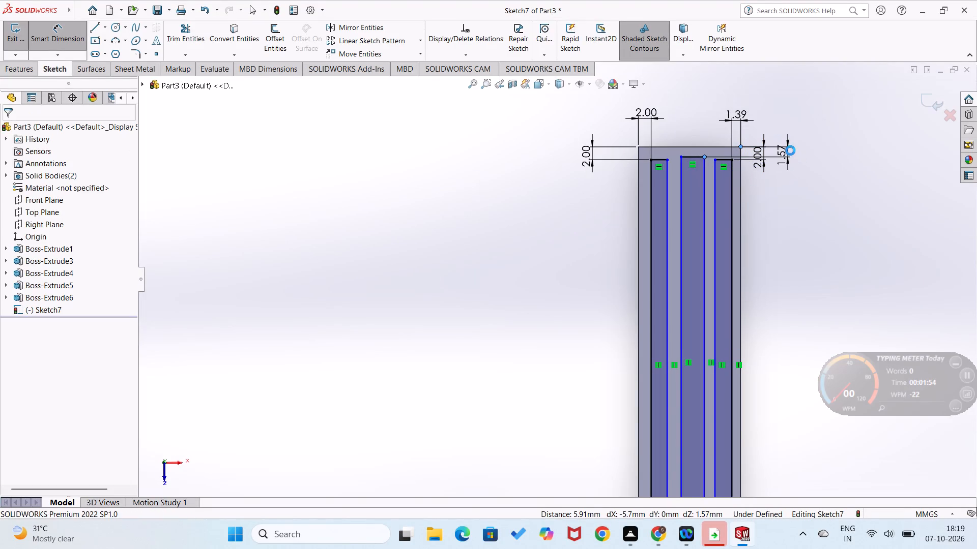
pyautogui.press('2')
pyautogui.press('Return')
pyautogui.click(801, 228)
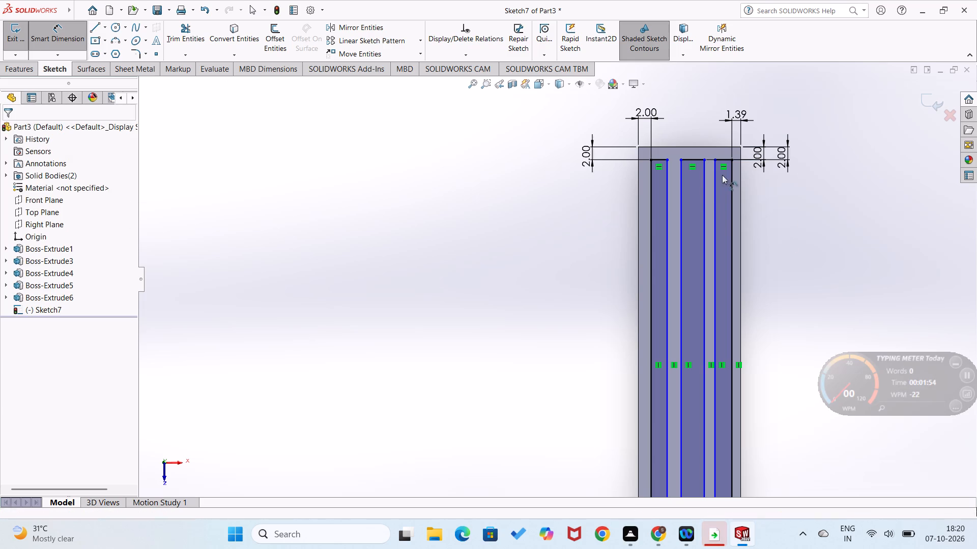
# Dimension the short edge of the rectangle farthest from the existing frames to 2 mm.
pyautogui.click(726, 161)
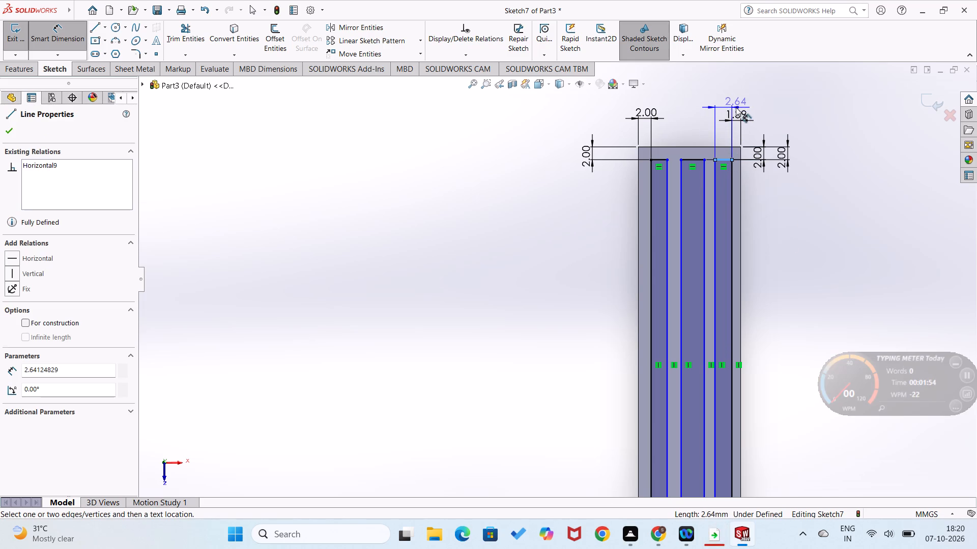
pyautogui.click(737, 103)
pyautogui.press('2')
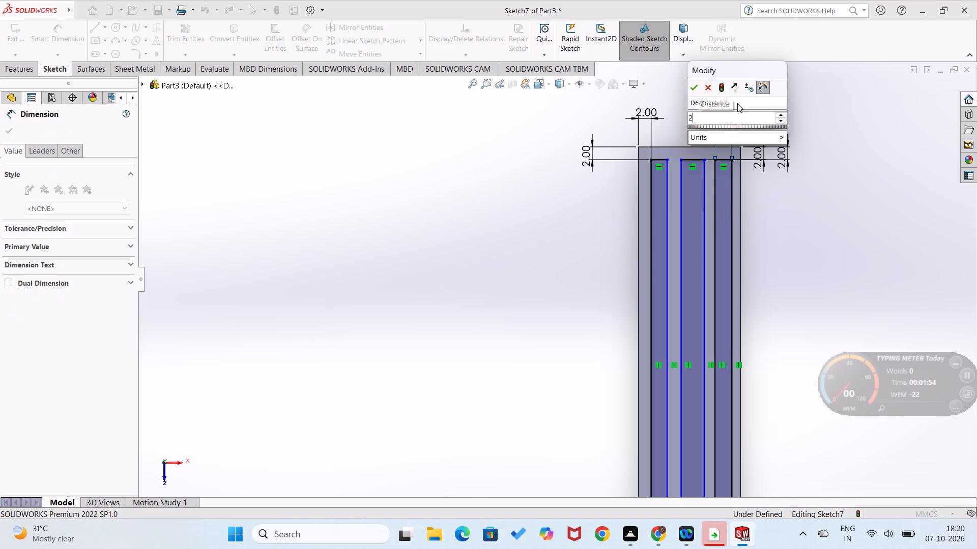
pyautogui.press('Return')
pyautogui.click(793, 124)
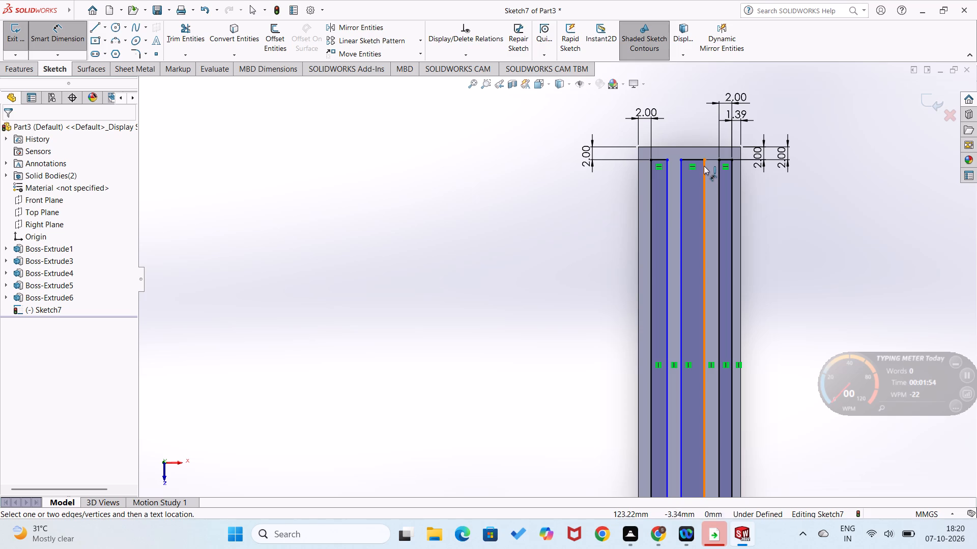
# Dimension the middle rectangle's short edge to 2 mm.
pyautogui.click(699, 159)
pyautogui.click(698, 114)
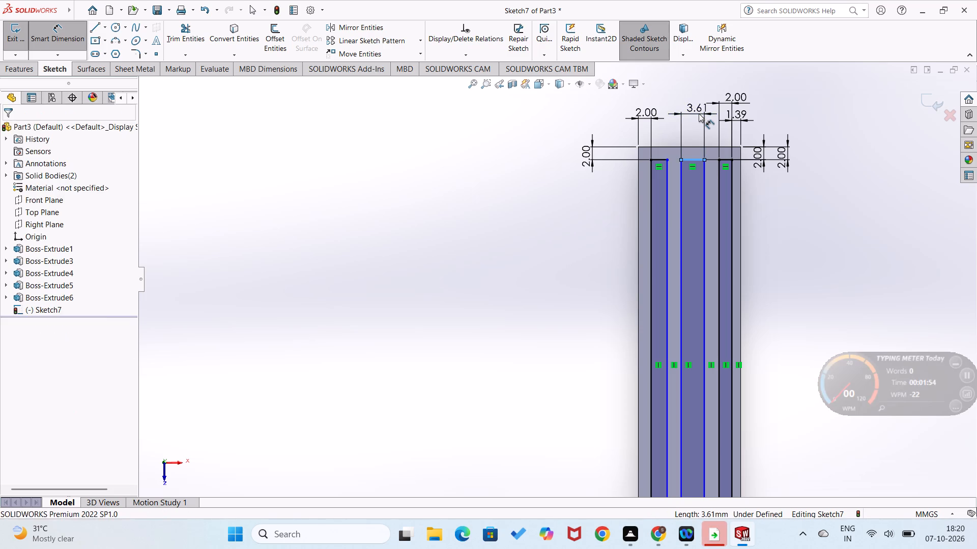
pyautogui.press('2')
pyautogui.press('Return')
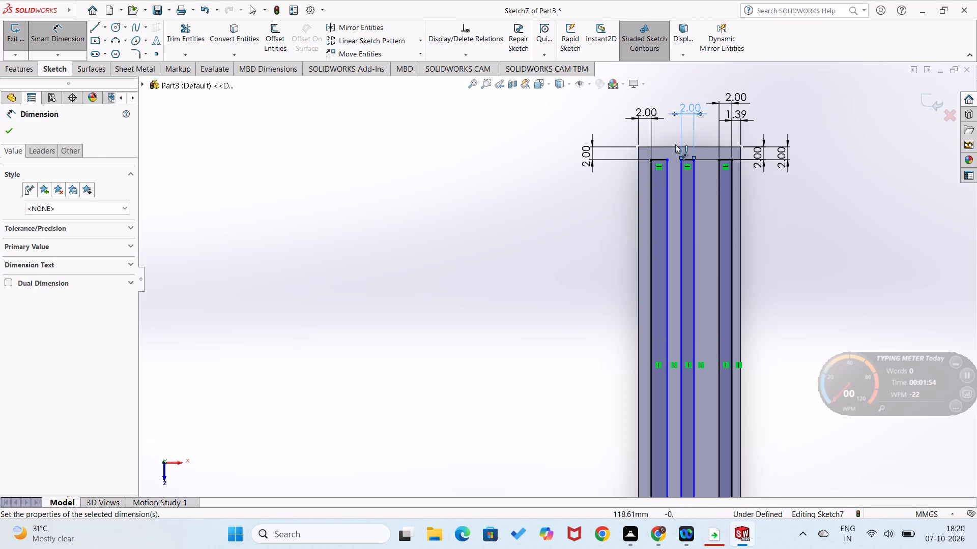
pyautogui.click(587, 198)
# Dimension the widthwise gap between the middle rectangle and the rectangle nearest the existing frames to 1.5 mm.
pyautogui.click(681, 161)
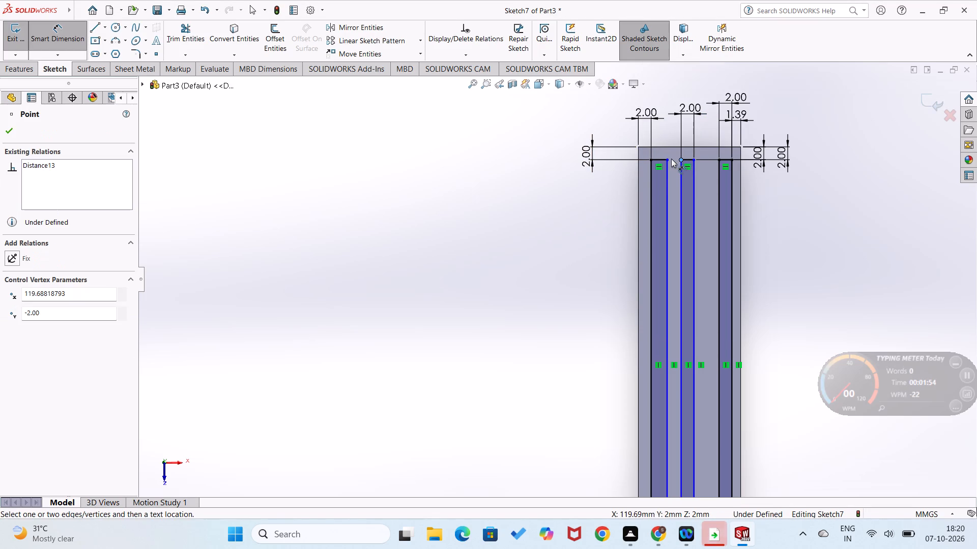
pyautogui.click(669, 159)
pyautogui.click(676, 138)
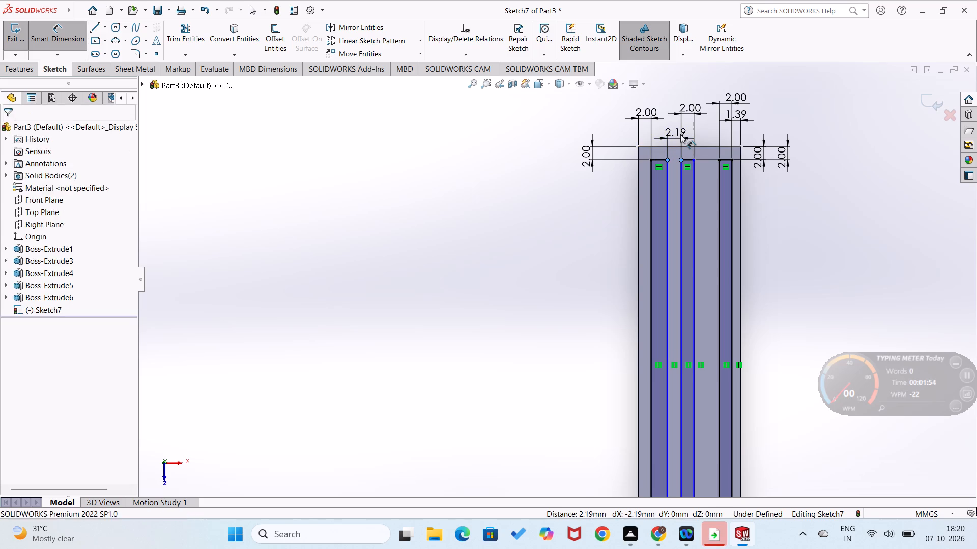
pyautogui.write('1.5')
pyautogui.press('Return')
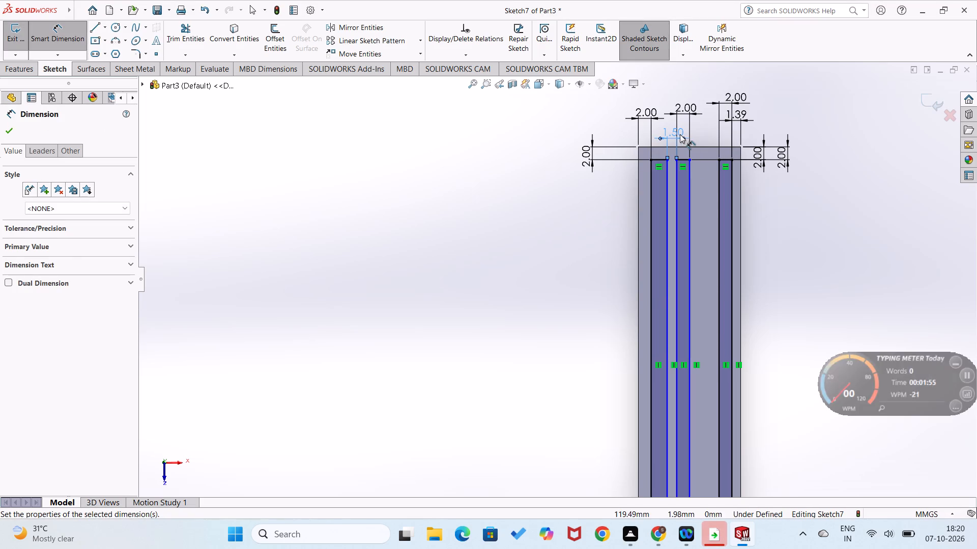
pyautogui.click(574, 235)
# Set the widthwise gaps between the plate's two long sides and the outer rectangles to 3 mm each.
pyautogui.doubleClick(643, 114)
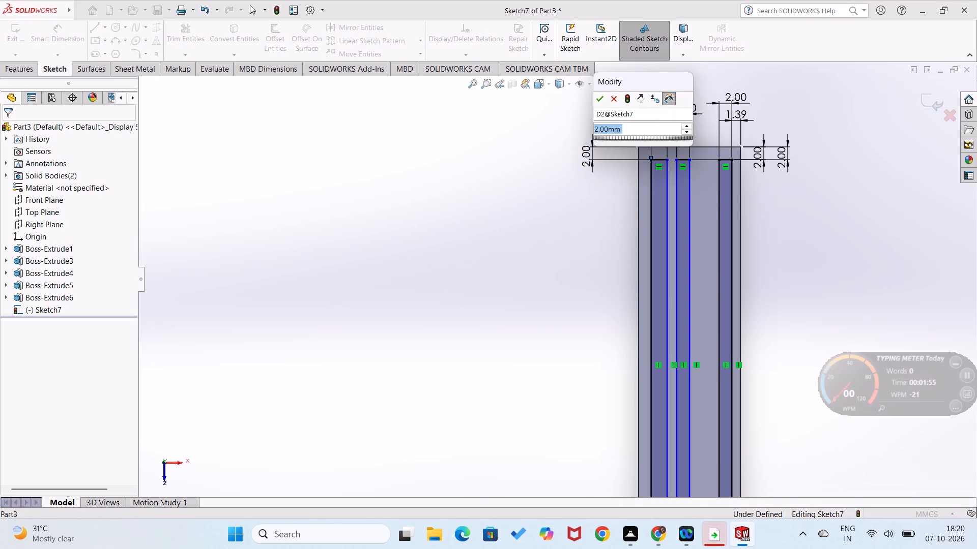
pyautogui.press('3')
pyautogui.press('Return')
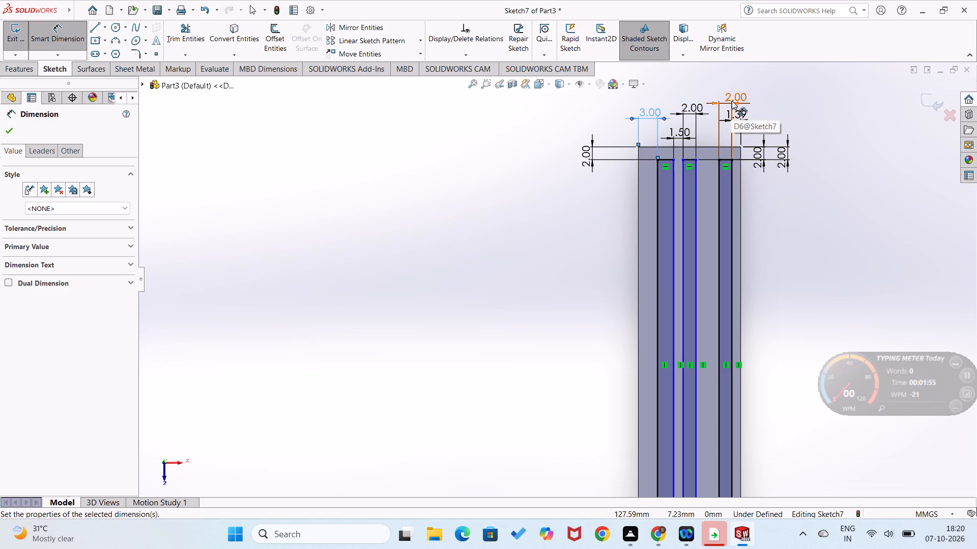
pyautogui.doubleClick(738, 120)
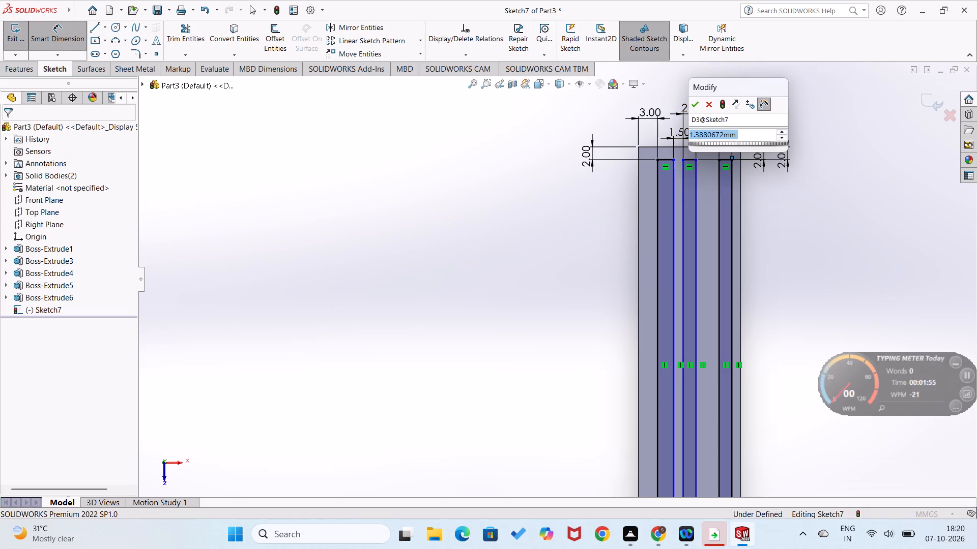
pyautogui.press('3')
pyautogui.press('Return')
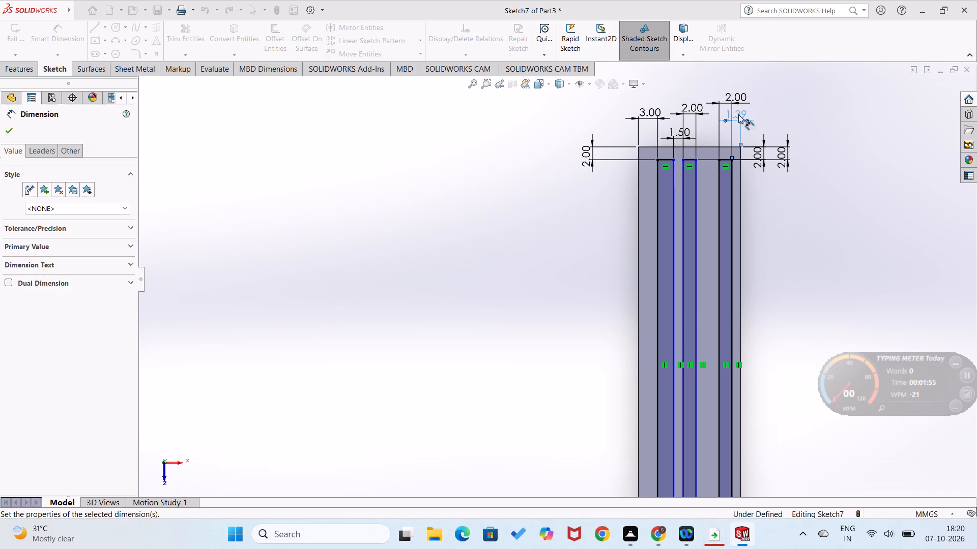
pyautogui.click(760, 202)
# Dimension the widthwise gap between the middle rectangle and the rectangle farthest from the existing frames, accepting its current value.
pyautogui.scroll(-3, 714, 167)
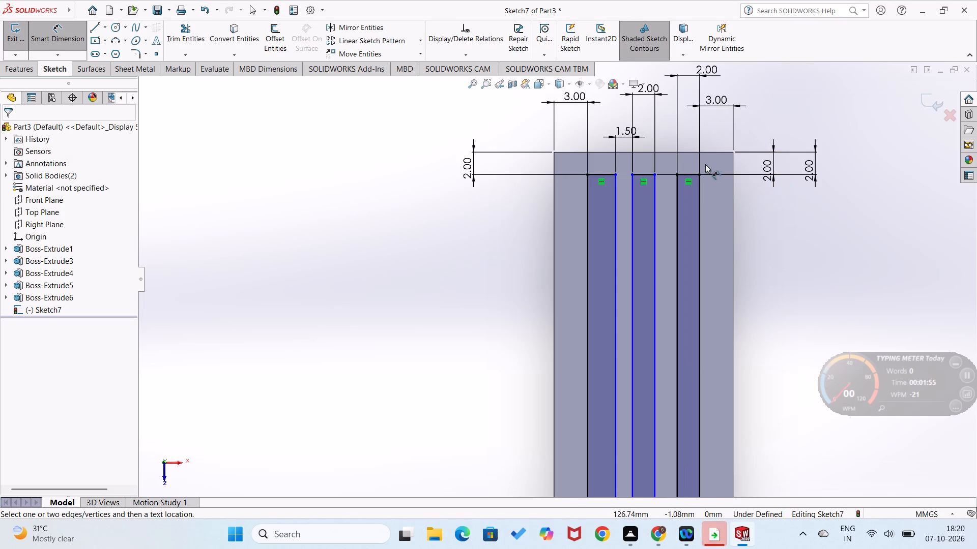
pyautogui.click(674, 173)
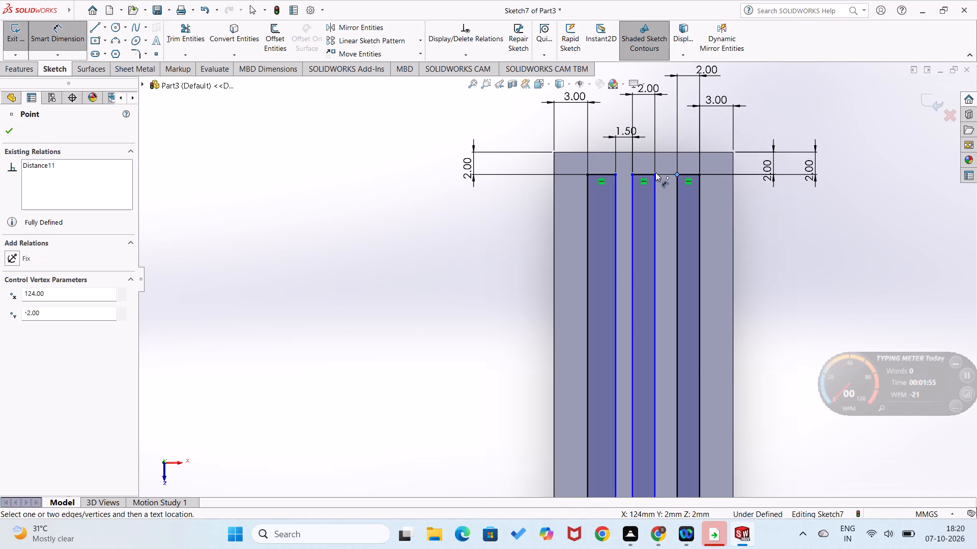
pyautogui.click(655, 172)
pyautogui.click(669, 135)
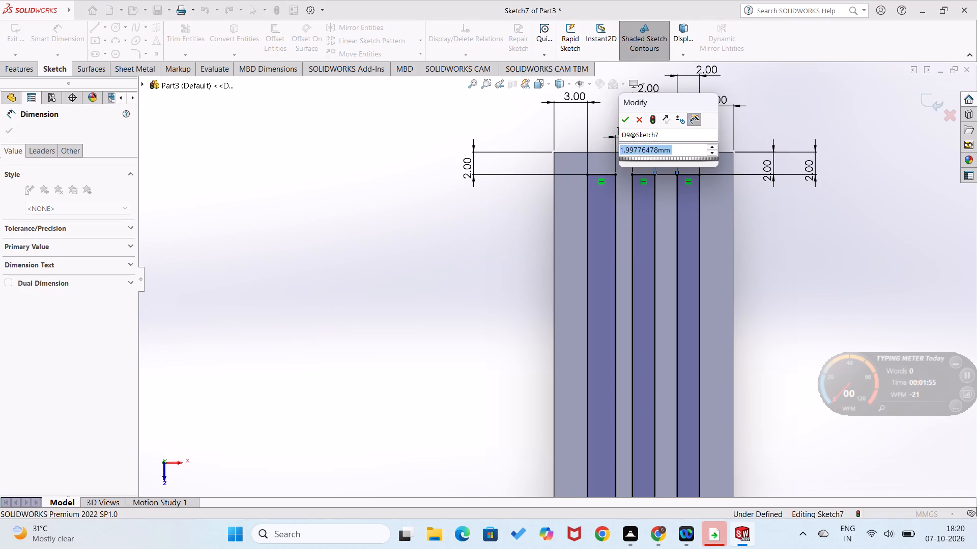
pyautogui.click(628, 123)
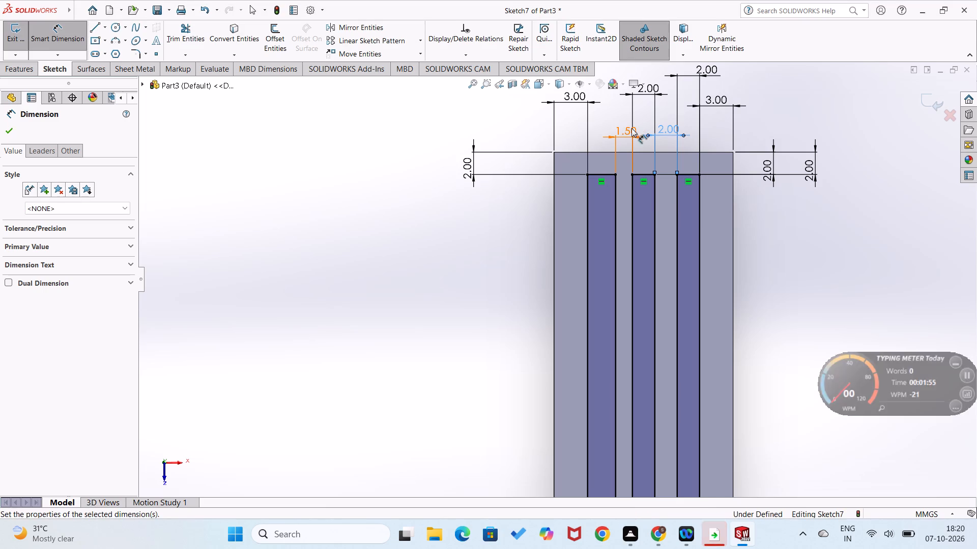
pyautogui.click(490, 232)
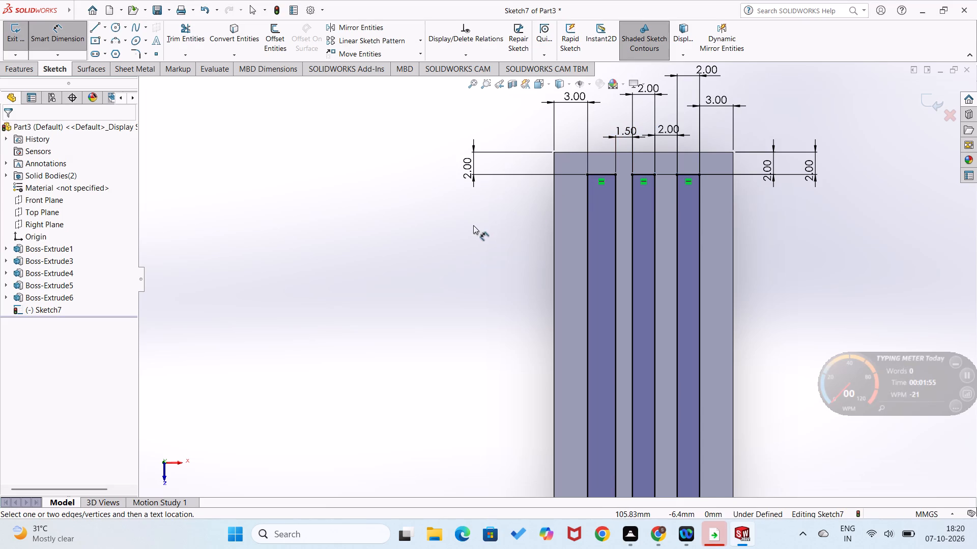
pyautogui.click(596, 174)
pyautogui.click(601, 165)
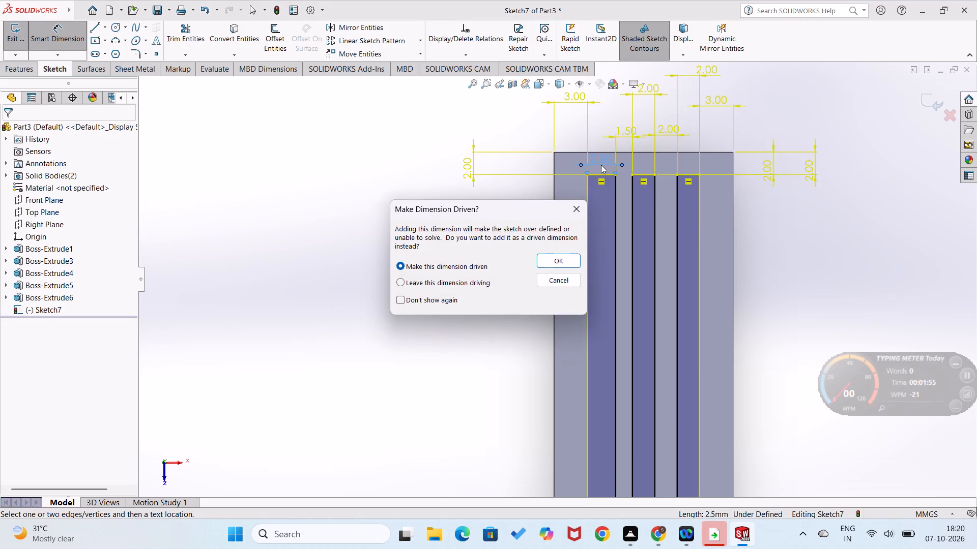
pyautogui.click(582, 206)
# Dimension the lengthwise gap between the plate's frame-side end and the rectangle nearest the existing frames to 3 mm.
pyautogui.scroll(-3, 538, 251)
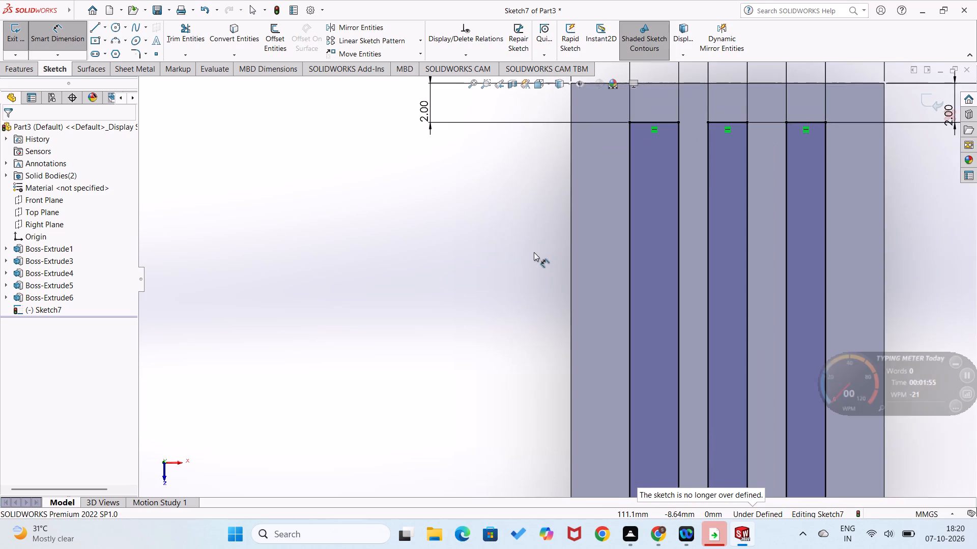
pyautogui.scroll(8, 534, 252)
pyautogui.scroll(2, 557, 312)
pyautogui.scroll(-1, 584, 349)
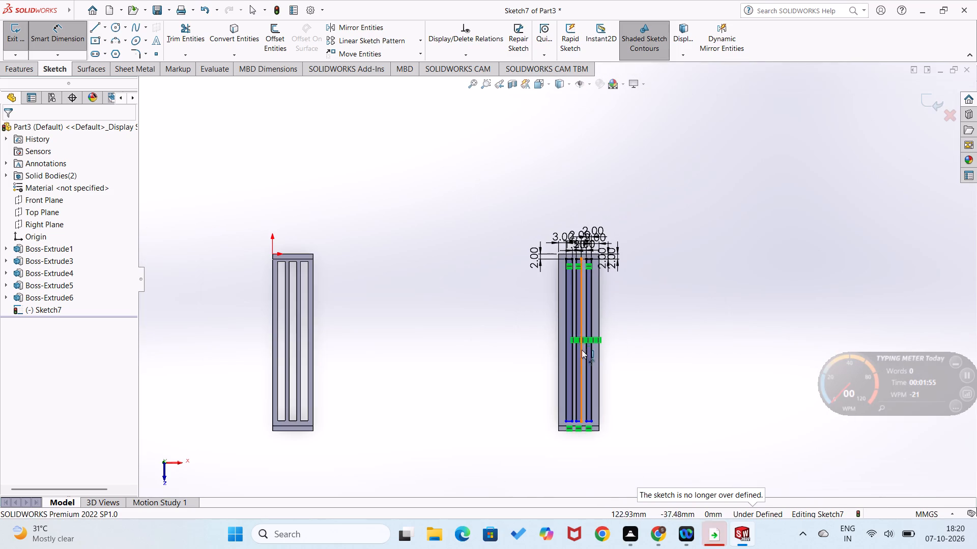
pyautogui.scroll(-5, 582, 350)
pyautogui.scroll(3, 569, 436)
pyautogui.scroll(-5, 567, 416)
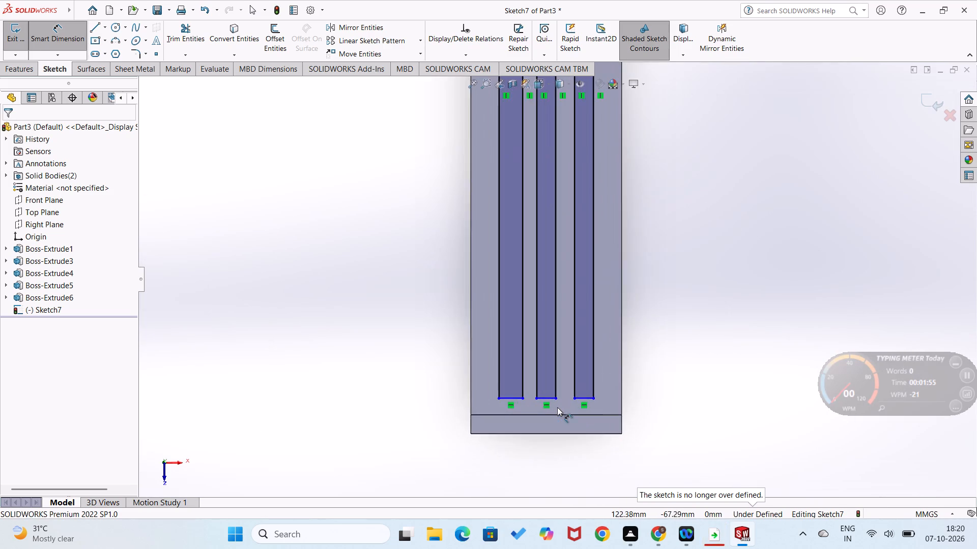
pyautogui.scroll(-2, 530, 382)
pyautogui.moveTo(528, 385); pyautogui.dragTo(528, 385, button='middle')
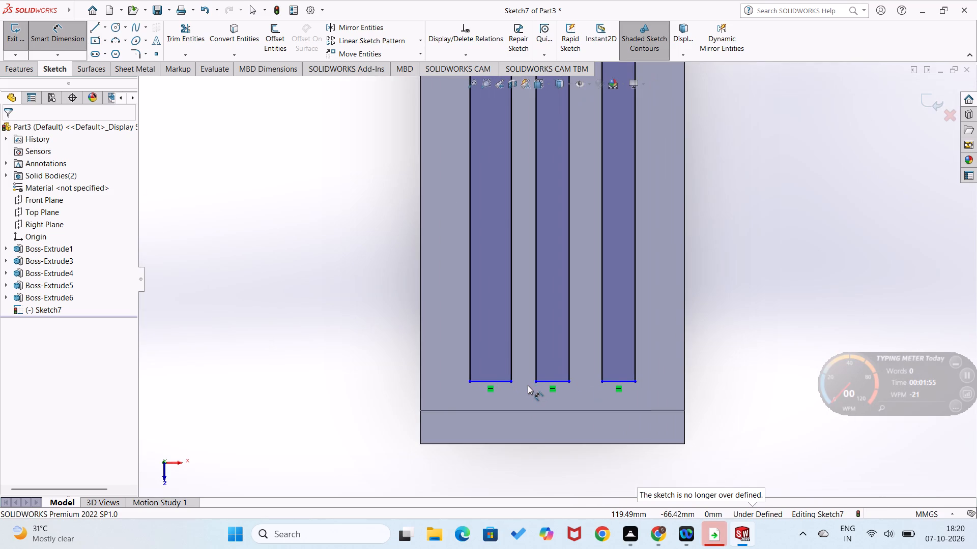
pyautogui.moveTo(528, 385); pyautogui.dragTo(520, 390, button='middle')
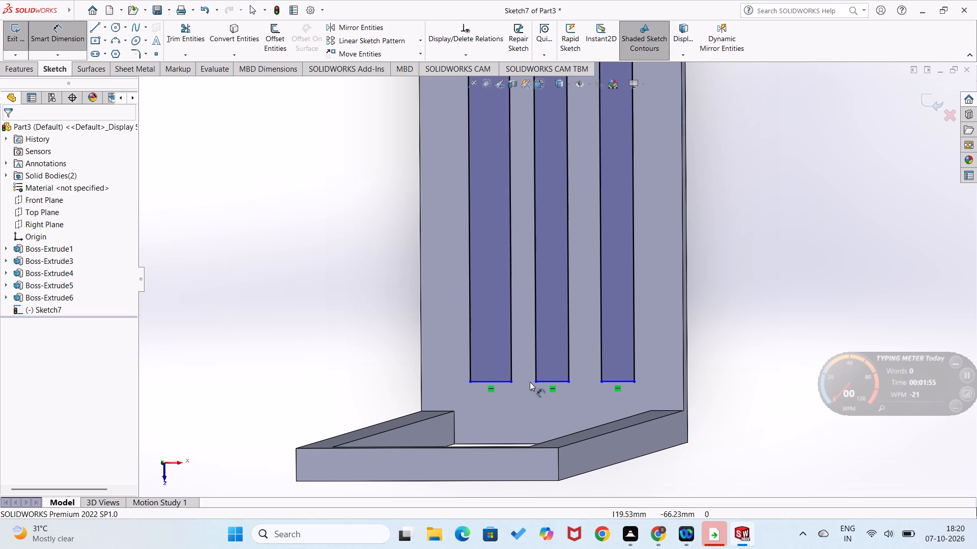
pyautogui.hotkey('ctrl', '8')
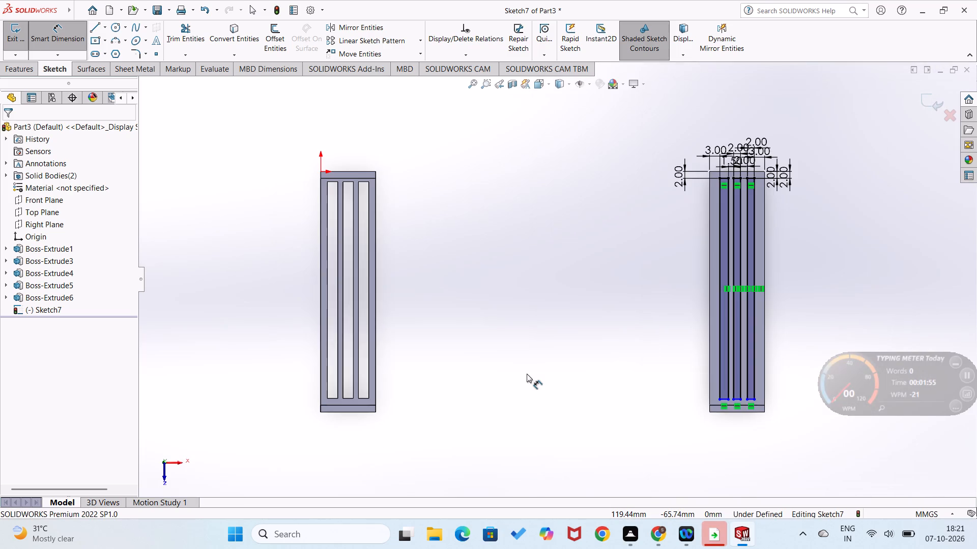
pyautogui.scroll(-4, 682, 358)
pyautogui.scroll(3, 694, 391)
pyautogui.scroll(-5, 692, 372)
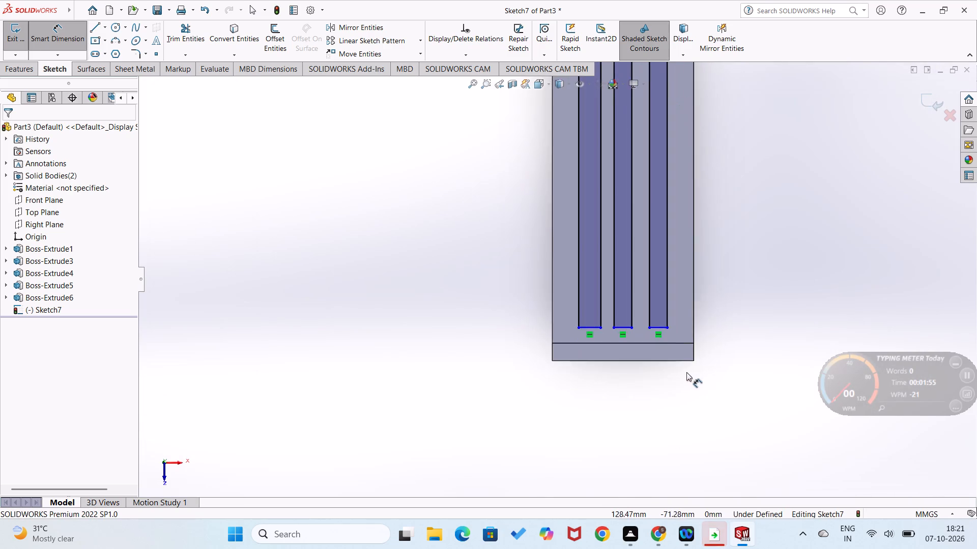
pyautogui.scroll(-3, 667, 345)
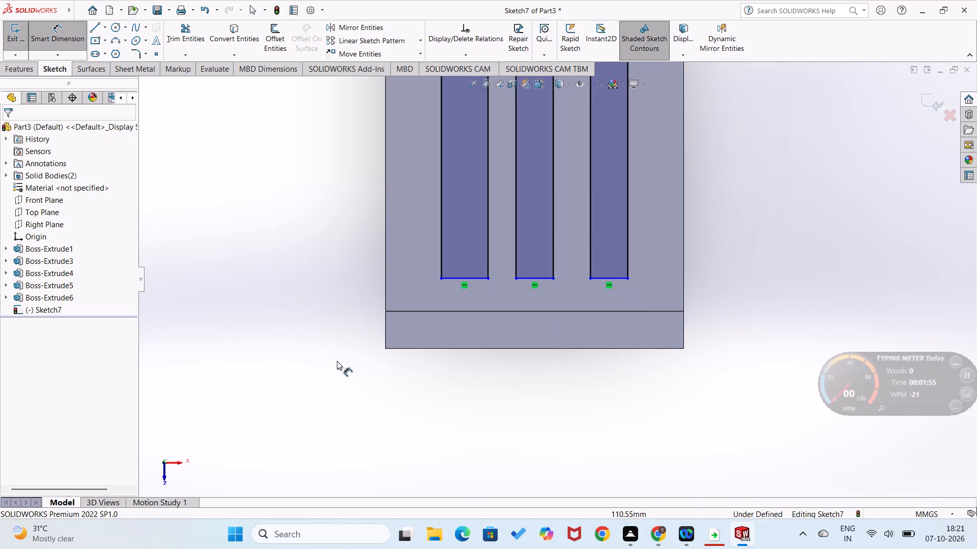
pyautogui.click(385, 348)
pyautogui.click(442, 276)
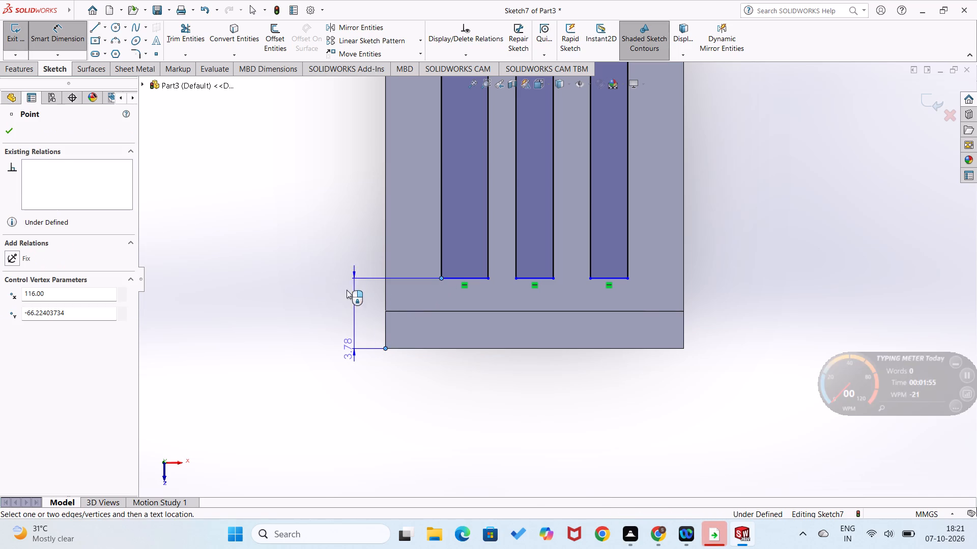
pyautogui.click(343, 289)
pyautogui.press('3')
pyautogui.press('Return')
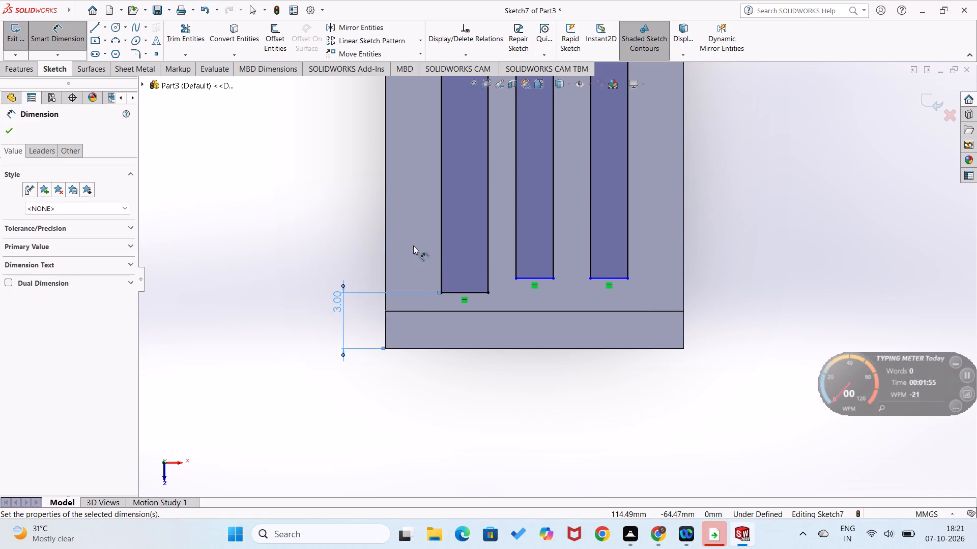
pyautogui.click(301, 251)
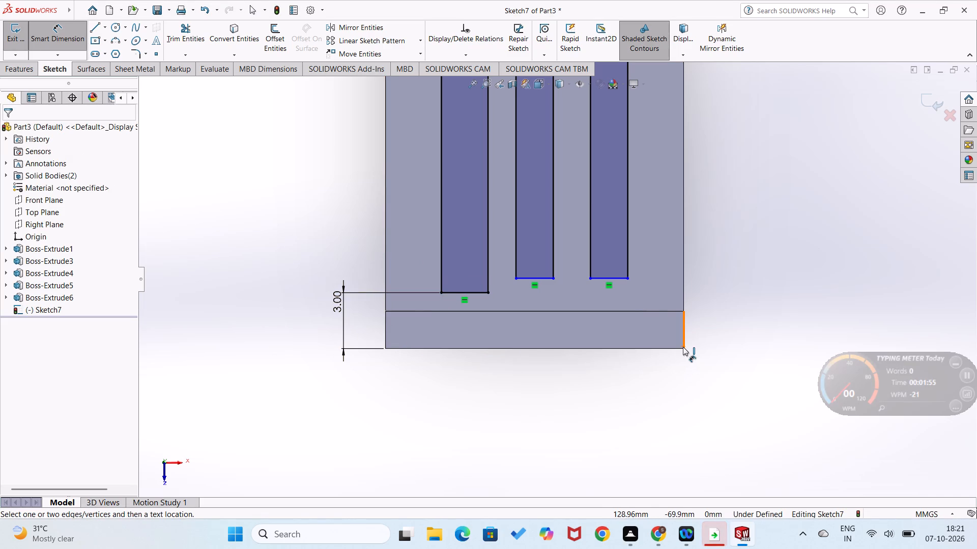
# Dimension the lengthwise gap between the plate's frame-side end and the rectangle farthest from the existing frames to 3 mm.
pyautogui.click(682, 348)
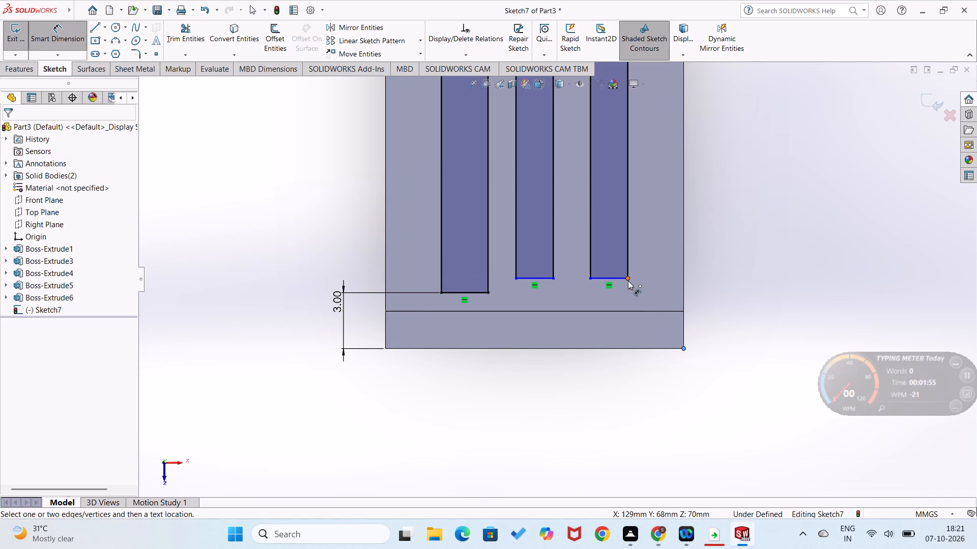
pyautogui.click(627, 280)
pyautogui.moveTo(723, 303); pyautogui.dragTo(727, 303)
pyautogui.press('3')
pyautogui.press('Return')
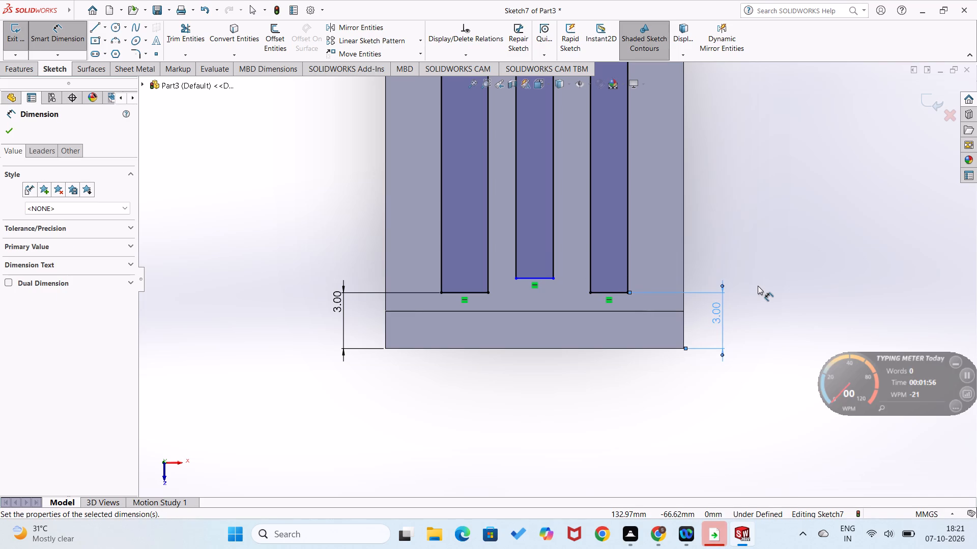
pyautogui.click(704, 376)
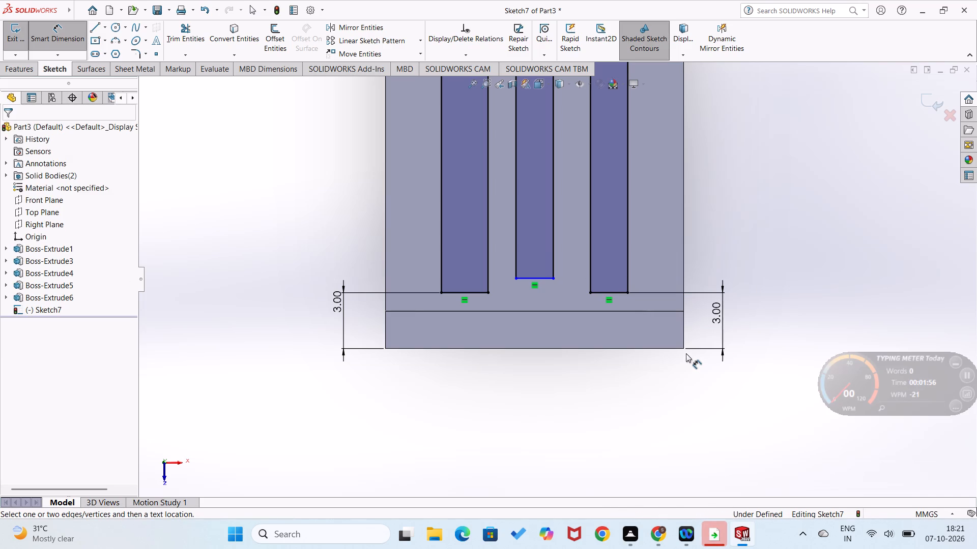
# Dimension the lengthwise gap between the plate's frame-side end and the middle rectangle to 3 mm.
pyautogui.click(684, 348)
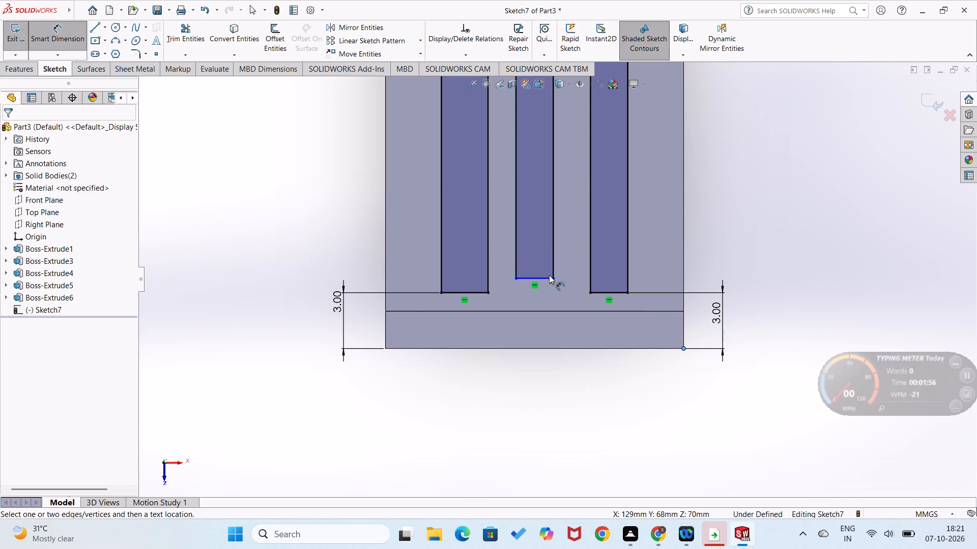
pyautogui.click(552, 276)
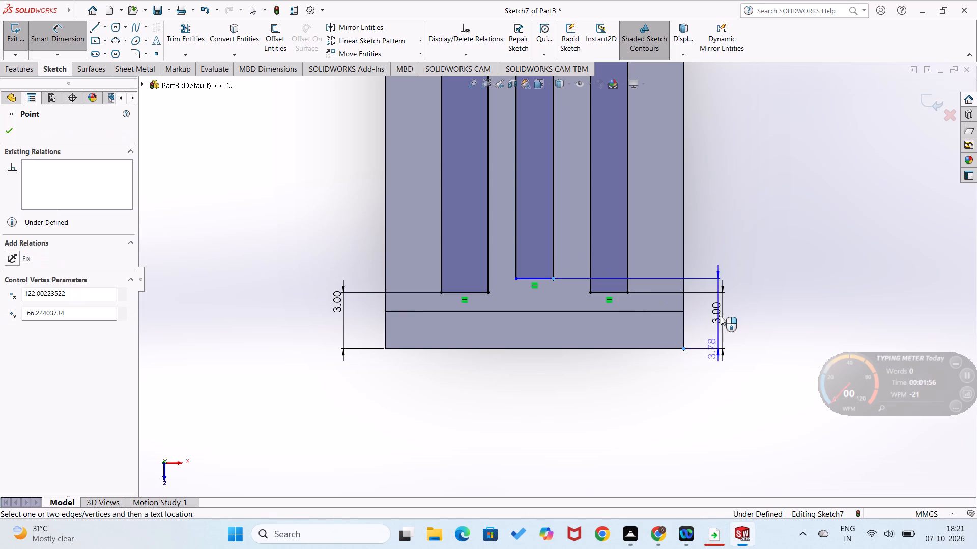
pyautogui.click(733, 322)
pyautogui.press('3')
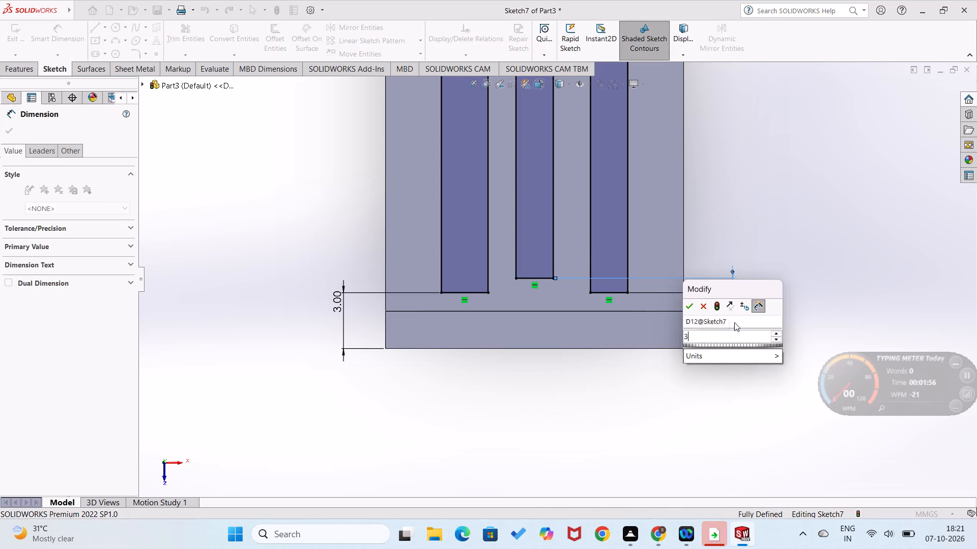
pyautogui.press('Return')
pyautogui.click(742, 387)
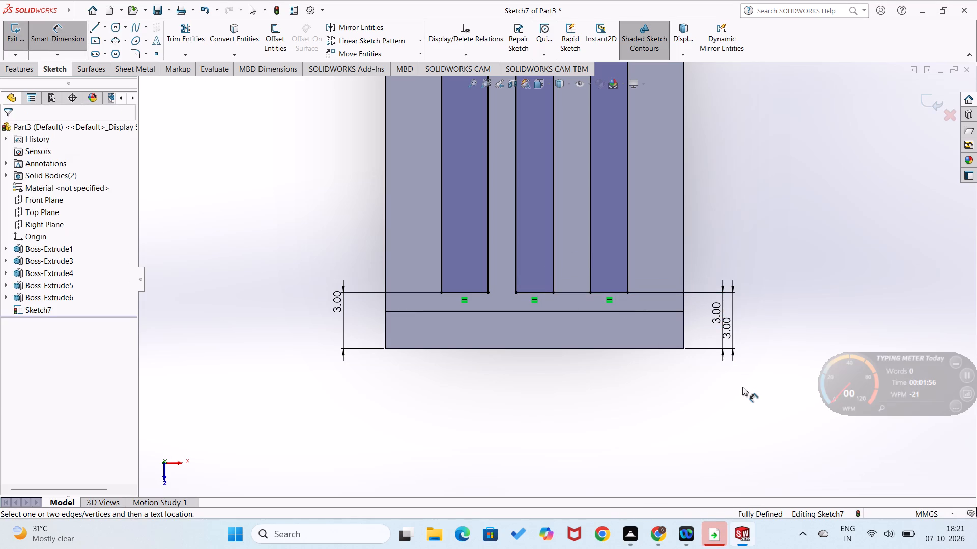
# Cut-extrude the three slot rectangles through the plate with a blind depth of 16 mm.
pyautogui.scroll(4, 742, 387)
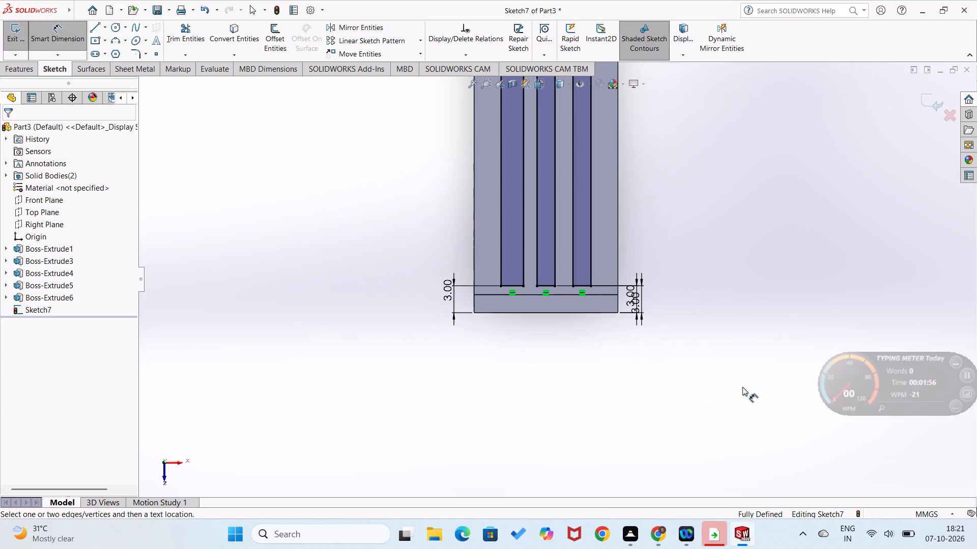
pyautogui.scroll(3, 714, 381)
pyautogui.scroll(3, 669, 367)
pyautogui.scroll(1, 650, 314)
pyautogui.moveTo(650, 314); pyautogui.dragTo(631, 326, button='middle')
pyautogui.click(15, 70)
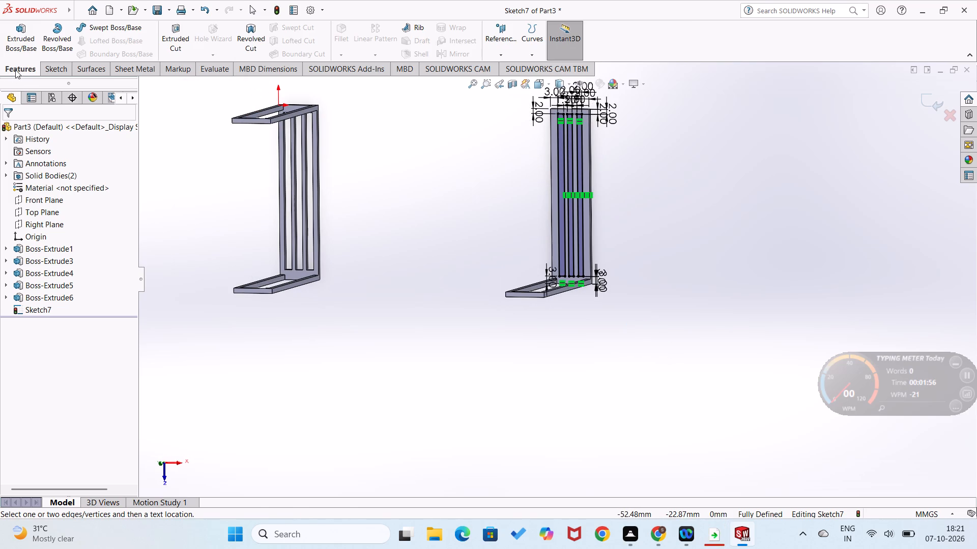
pyautogui.click(179, 39)
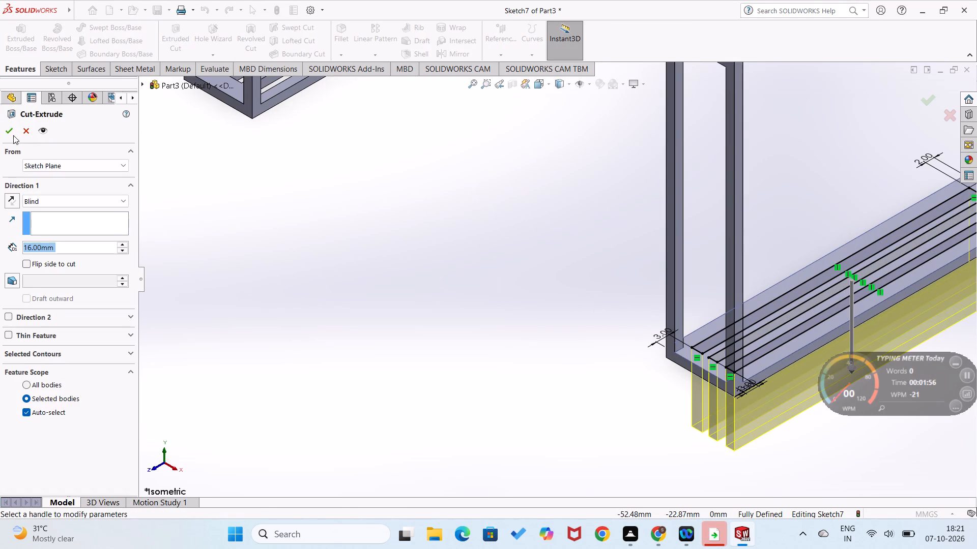
pyautogui.click(13, 135)
pyautogui.click(254, 219)
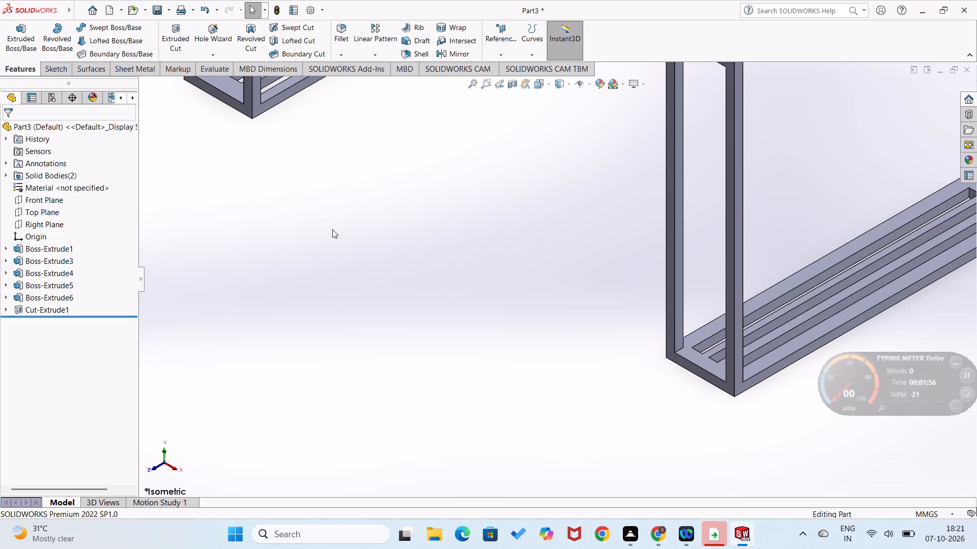
# Start a sketch on the slotted plate's free end face and draw a 16 by 68 mm rectangle matching the existing frame's outer outline.
pyautogui.scroll(3, 332, 229)
pyautogui.moveTo(707, 335); pyautogui.dragTo(598, 396, button='middle')
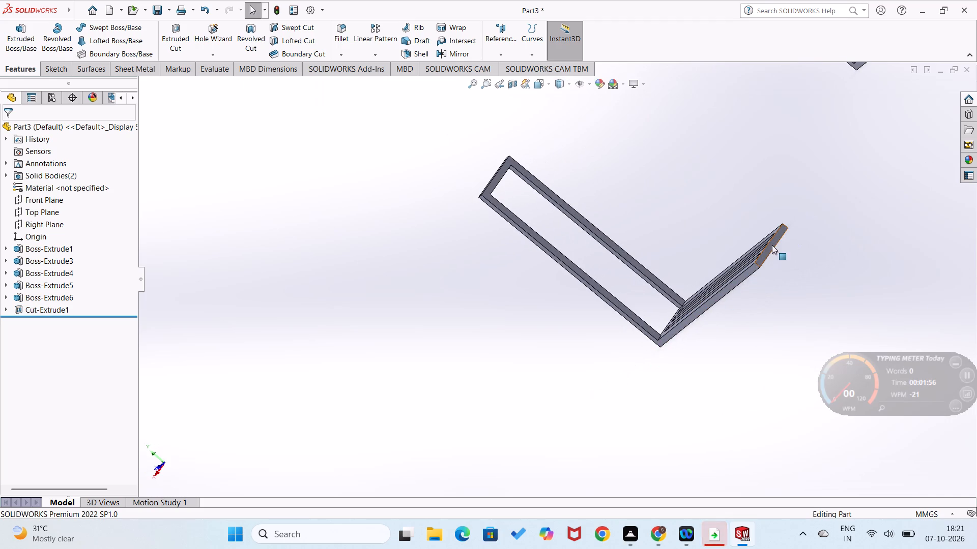
pyautogui.scroll(-5, 773, 255)
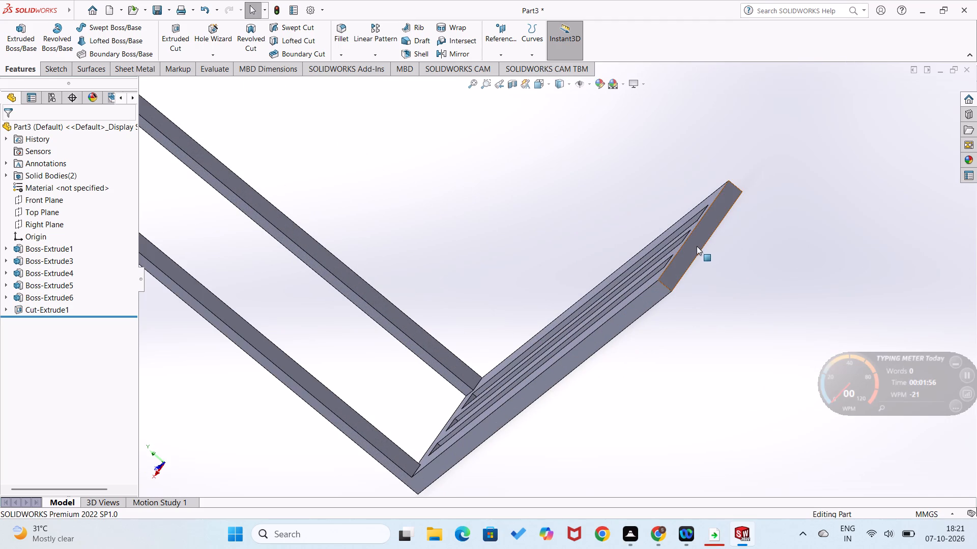
pyautogui.rightClick(697, 246)
pyautogui.click(723, 226)
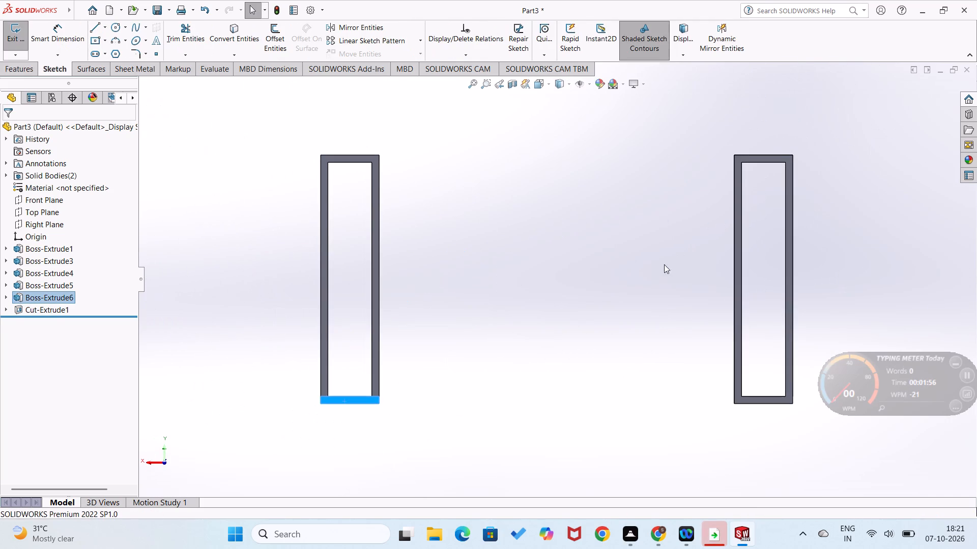
pyautogui.moveTo(626, 230); pyautogui.dragTo(608, 332, button='right')
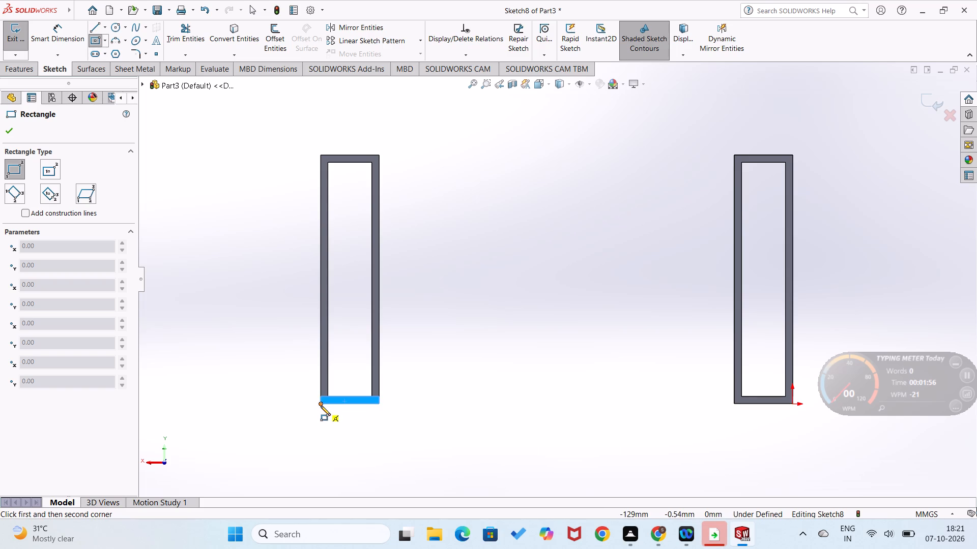
pyautogui.scroll(-4, 321, 406)
pyautogui.click(384, 369)
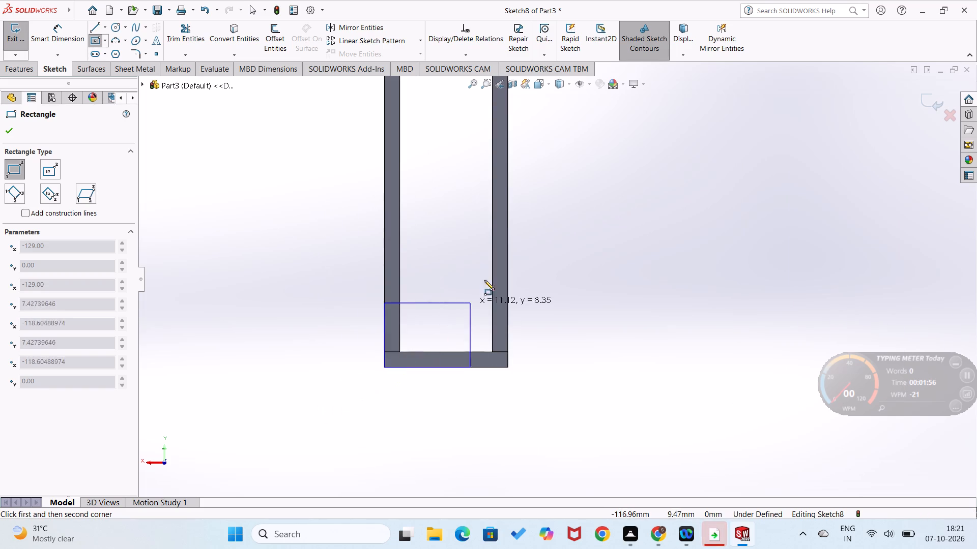
pyautogui.scroll(3, 489, 241)
pyautogui.scroll(3, 504, 141)
pyautogui.scroll(-2, 525, 130)
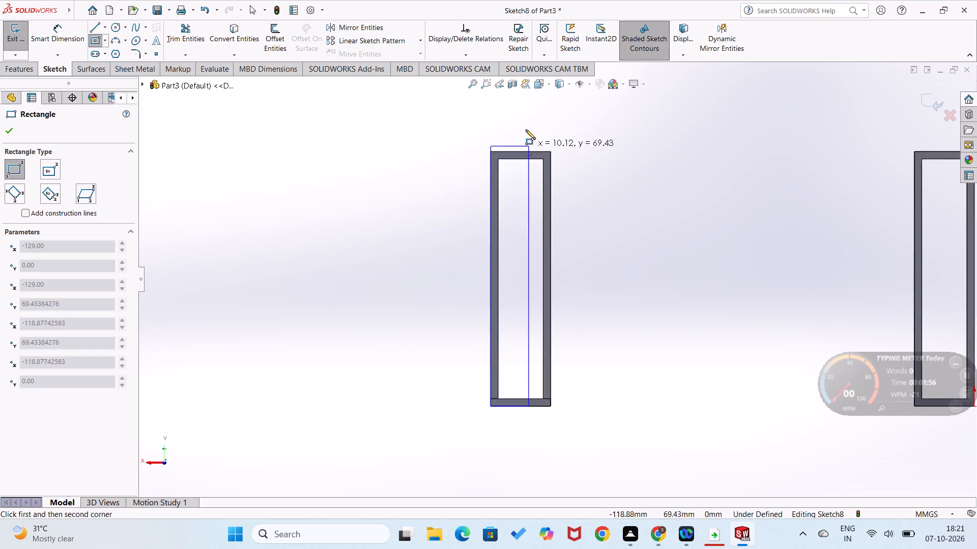
pyautogui.scroll(-1, 526, 130)
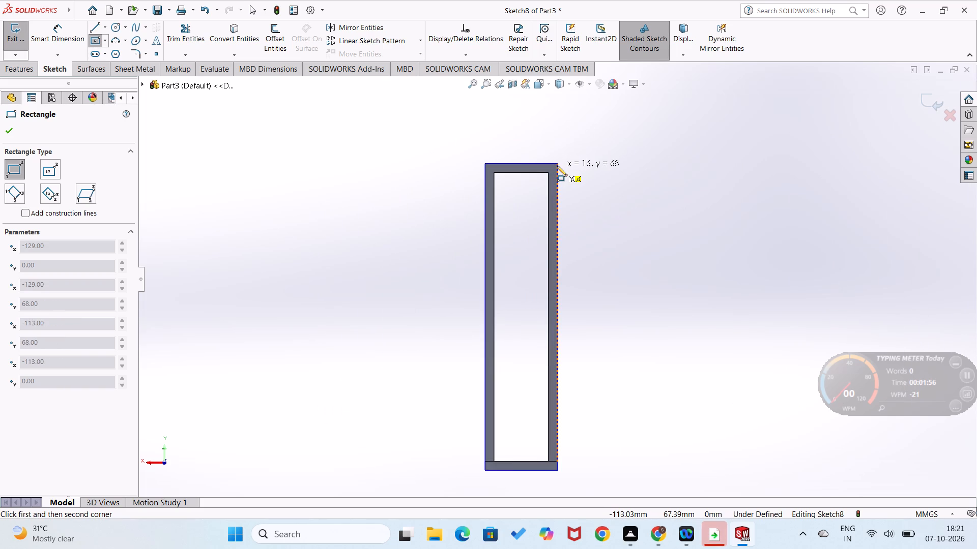
pyautogui.click(556, 163)
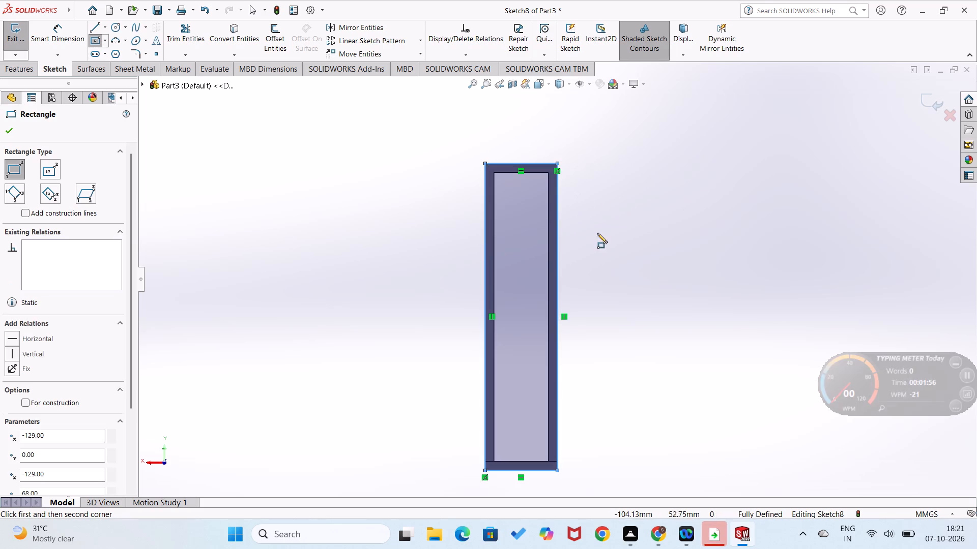
# Draw a second rectangle inside the first, about 12 by 64 mm, matching the existing frame's inner opening.
pyautogui.moveTo(597, 233); pyautogui.dragTo(609, 183, button='right')
pyautogui.moveTo(616, 181); pyautogui.dragTo(602, 275, button='right')
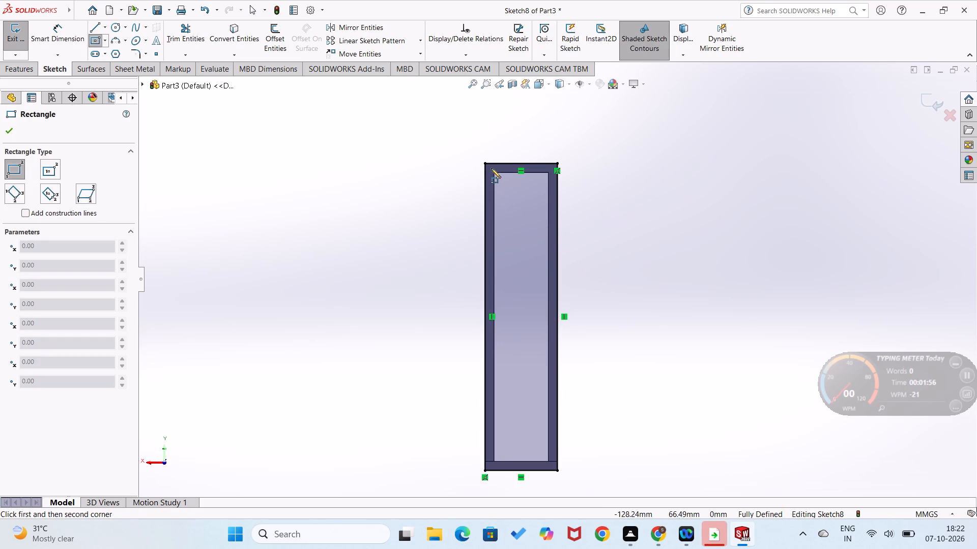
pyautogui.click(495, 172)
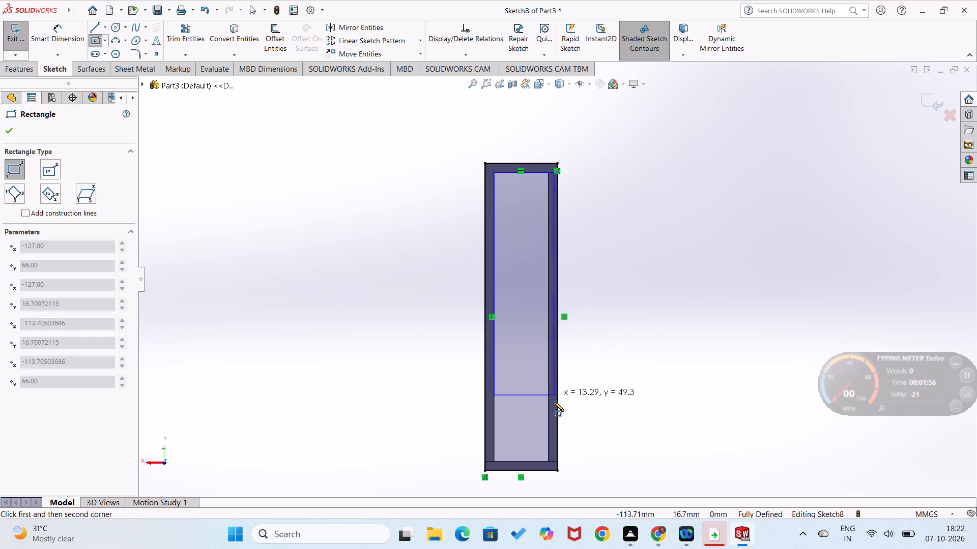
pyautogui.click(550, 461)
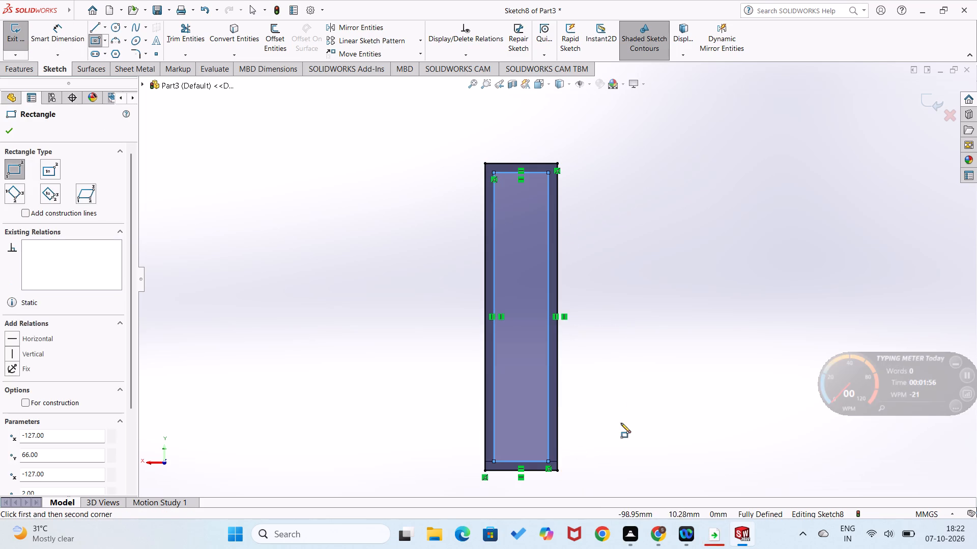
# Extrude the frame profile on the slotted plate's free end 2 mm blind, with the direction reversed.
pyautogui.moveTo(621, 422); pyautogui.dragTo(635, 267, button='right')
pyautogui.click(14, 67)
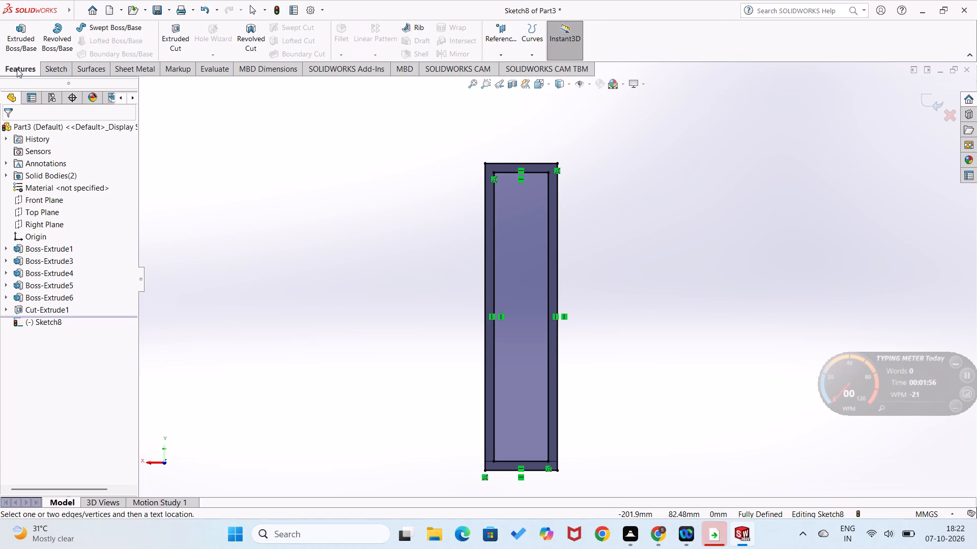
pyautogui.click(29, 47)
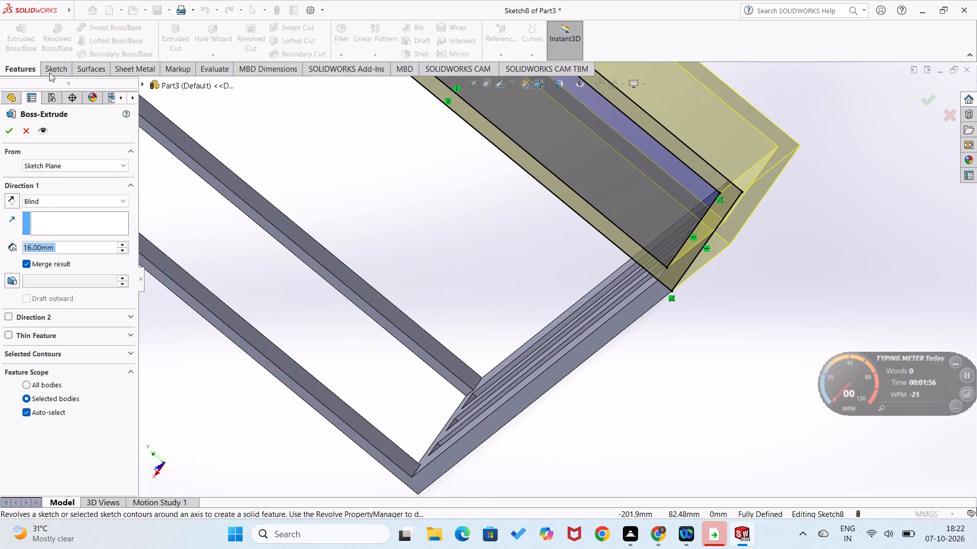
pyautogui.click(14, 201)
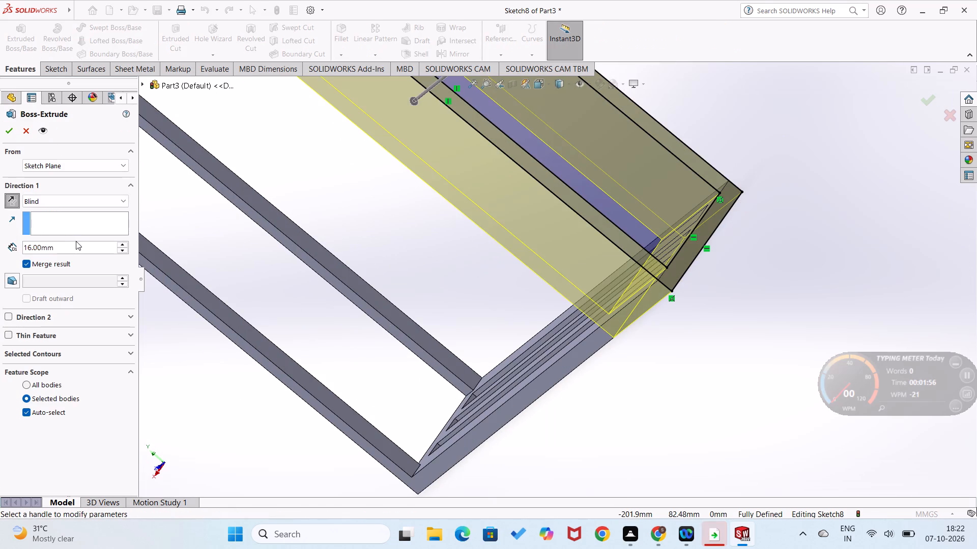
pyautogui.moveTo(76, 241); pyautogui.dragTo(16, 245)
pyautogui.moveTo(77, 249); pyautogui.dragTo(29, 249)
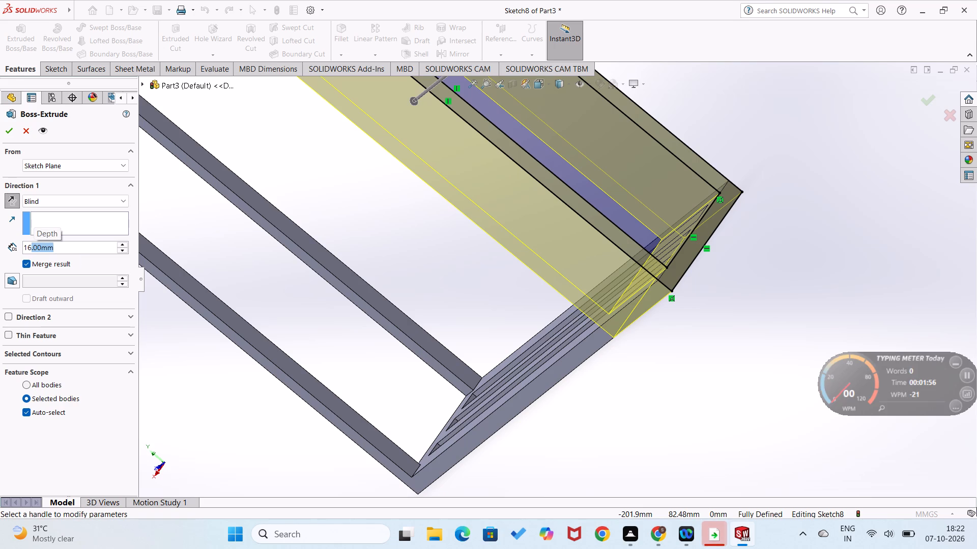
pyautogui.moveTo(28, 248); pyautogui.dragTo(10, 245)
pyautogui.moveTo(64, 250); pyautogui.dragTo(0, 238)
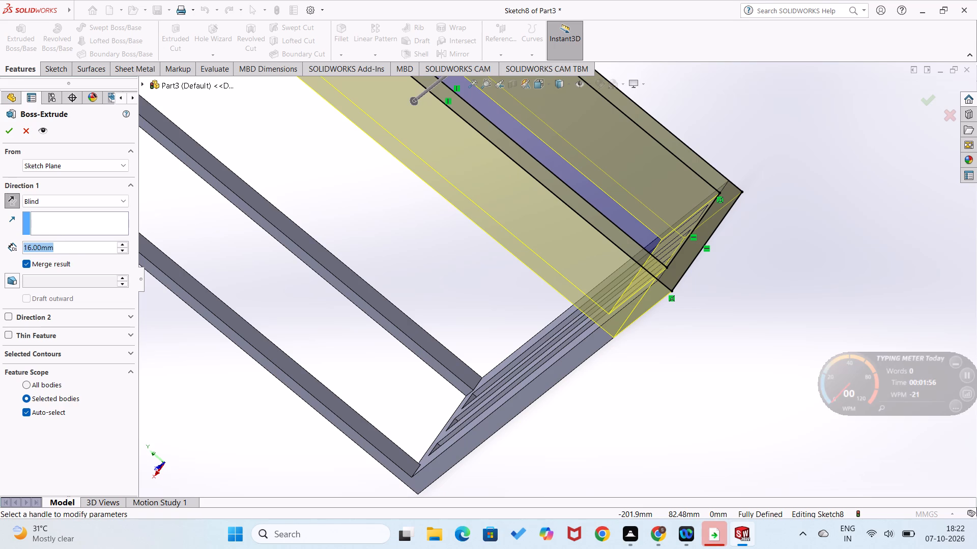
pyautogui.moveTo(0, 238); pyautogui.dragTo(0, 237)
pyautogui.press('2')
pyautogui.press('Return')
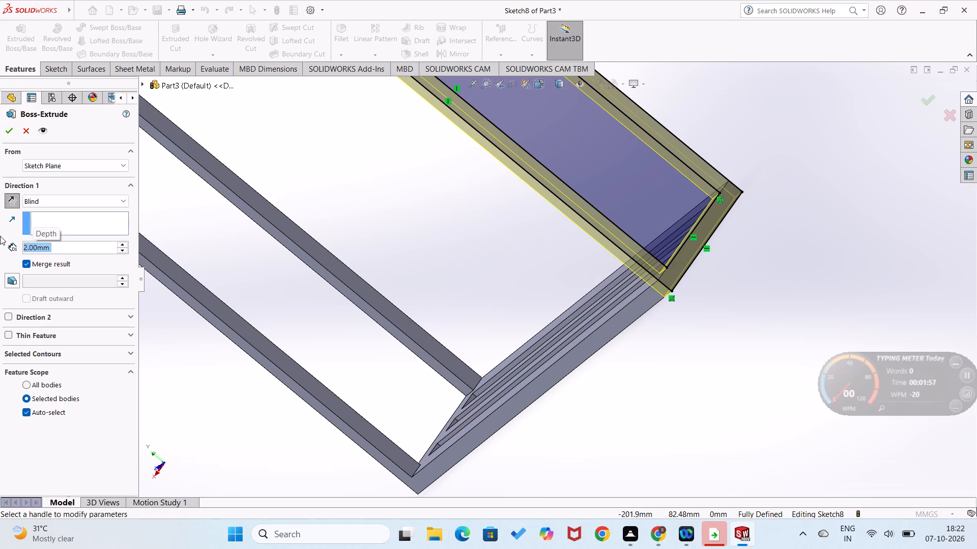
pyautogui.scroll(2, 128, 236)
pyautogui.scroll(3, 417, 254)
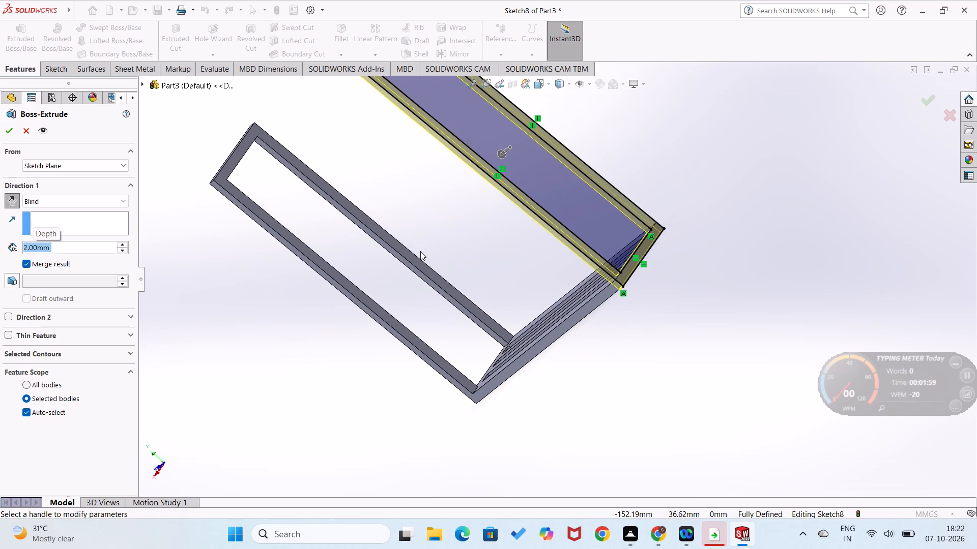
pyautogui.click(11, 130)
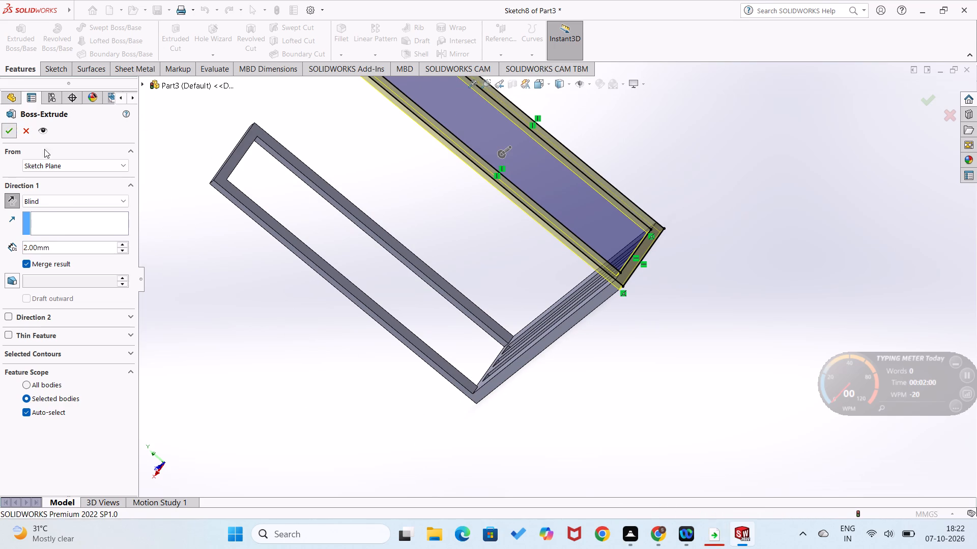
pyautogui.click(179, 258)
# Start a sketch on the 68 mm high end face of a frame in the second slotted structure.
pyautogui.scroll(3, 234, 277)
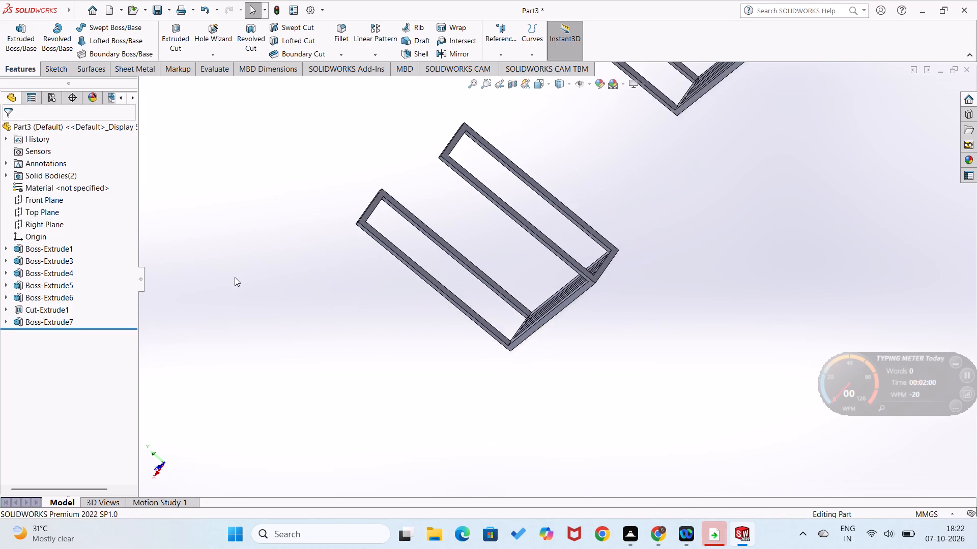
pyautogui.scroll(4, 238, 277)
pyautogui.moveTo(378, 293); pyautogui.dragTo(404, 322, button='middle')
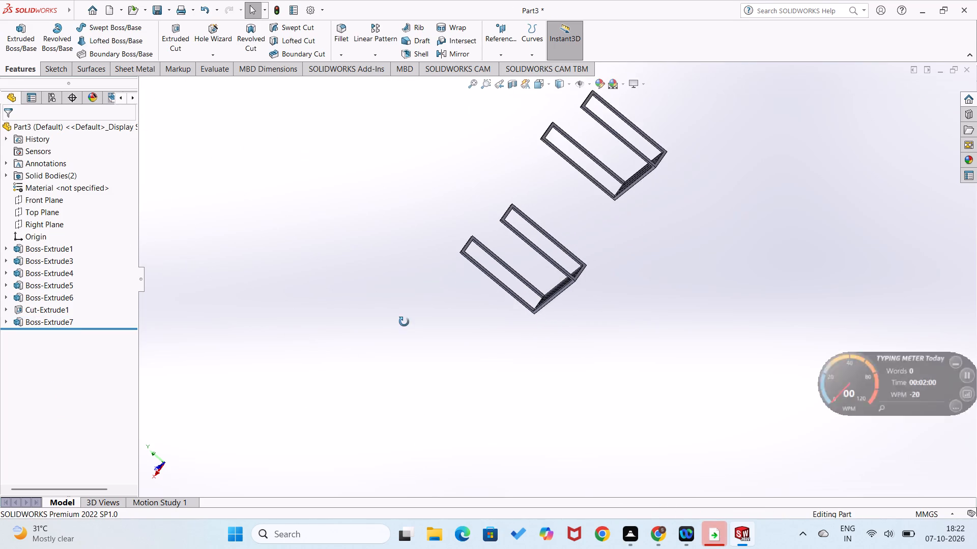
pyautogui.moveTo(404, 322); pyautogui.dragTo(458, 359, button='middle')
pyautogui.scroll(-3, 515, 273)
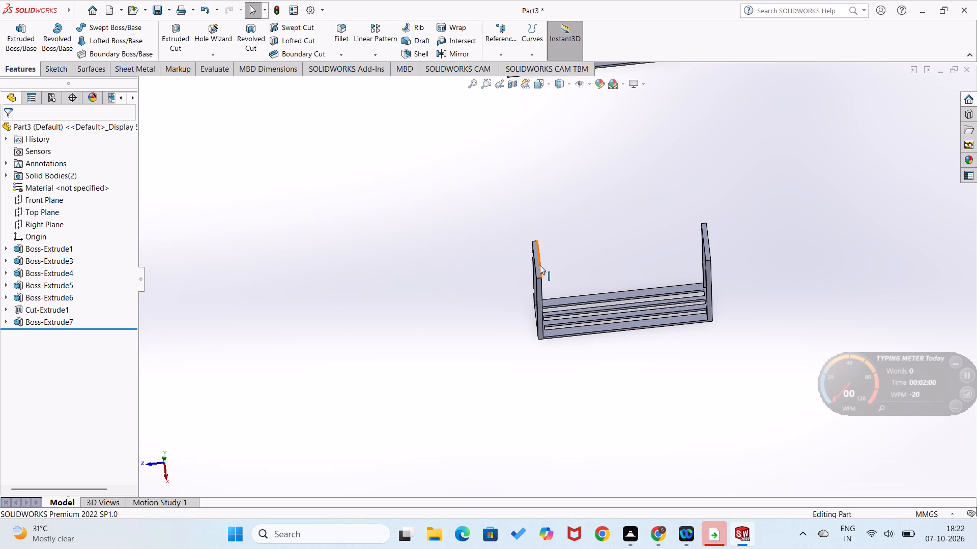
pyautogui.scroll(-4, 538, 271)
pyautogui.rightClick(541, 271)
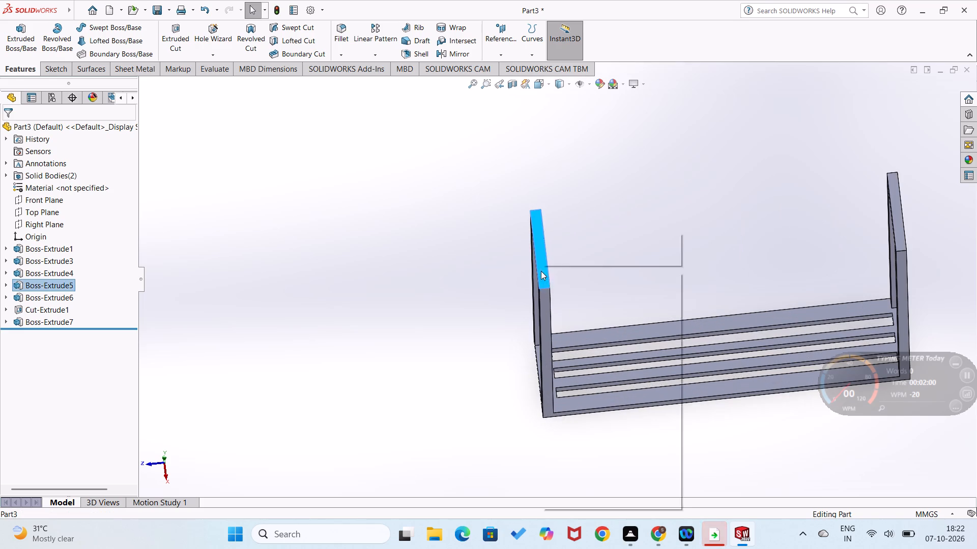
pyautogui.click(568, 255)
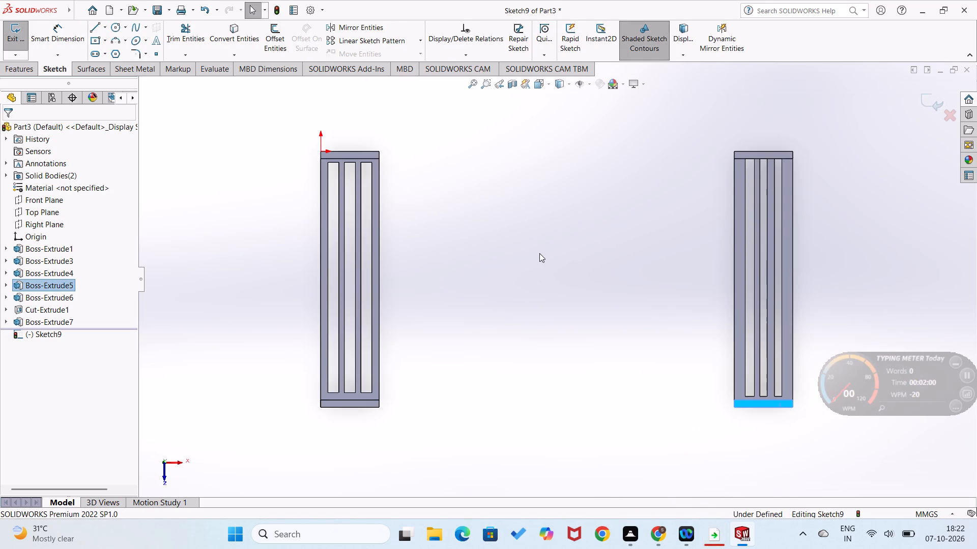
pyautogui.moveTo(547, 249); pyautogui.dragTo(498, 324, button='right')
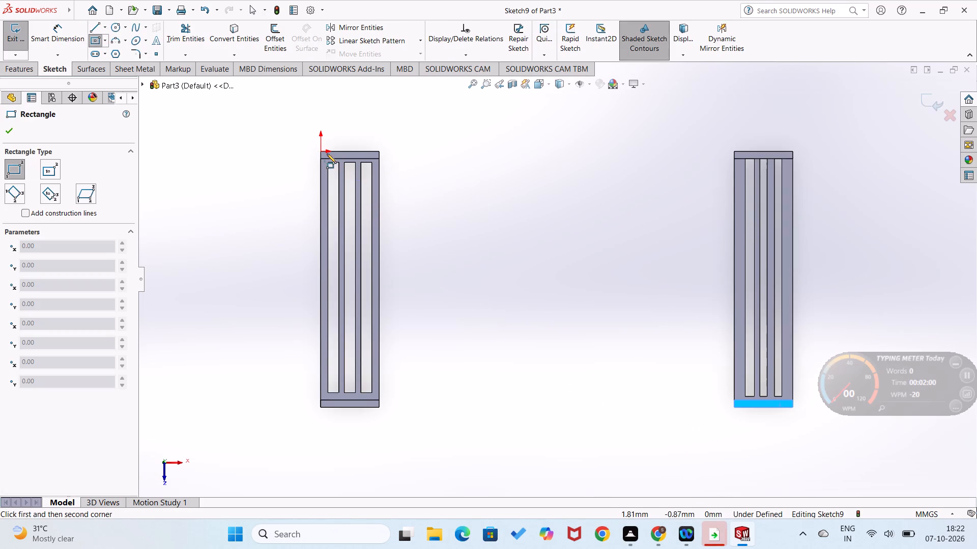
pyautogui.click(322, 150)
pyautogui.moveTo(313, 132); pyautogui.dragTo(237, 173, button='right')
# Draw a closed line outline about 166 by 91 mm around both structures, tied to the origin by a vertical line about 11 mm long.
pyautogui.moveTo(281, 173); pyautogui.dragTo(248, 192, button='right')
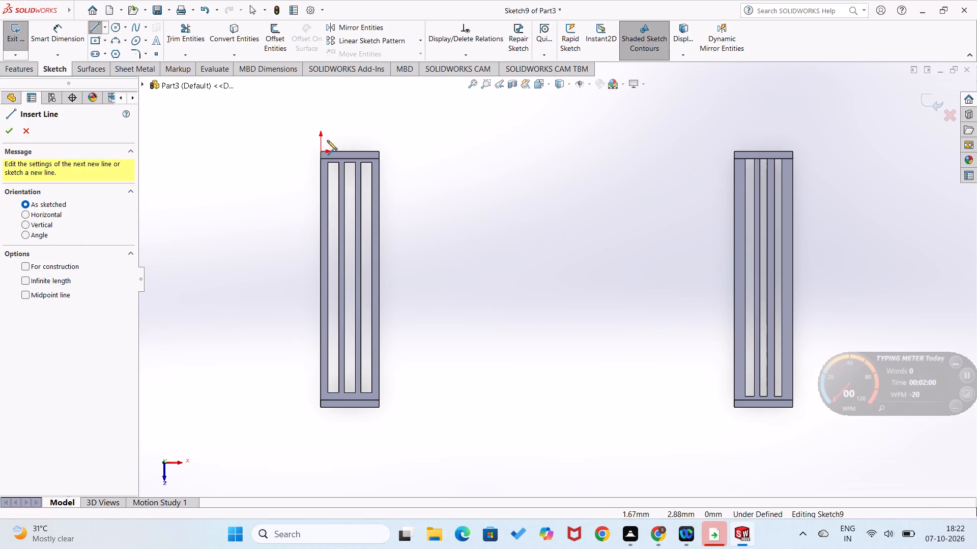
pyautogui.click(321, 150)
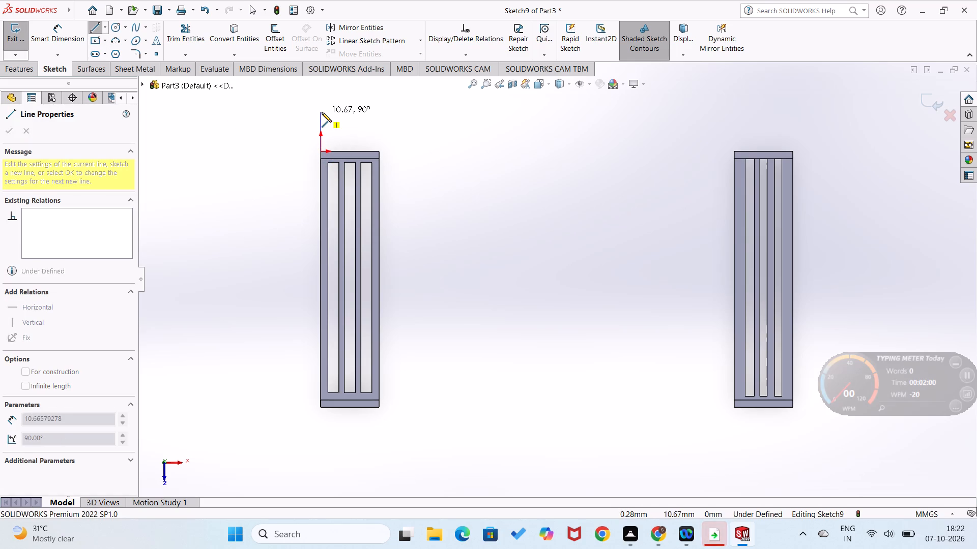
pyautogui.click(322, 112)
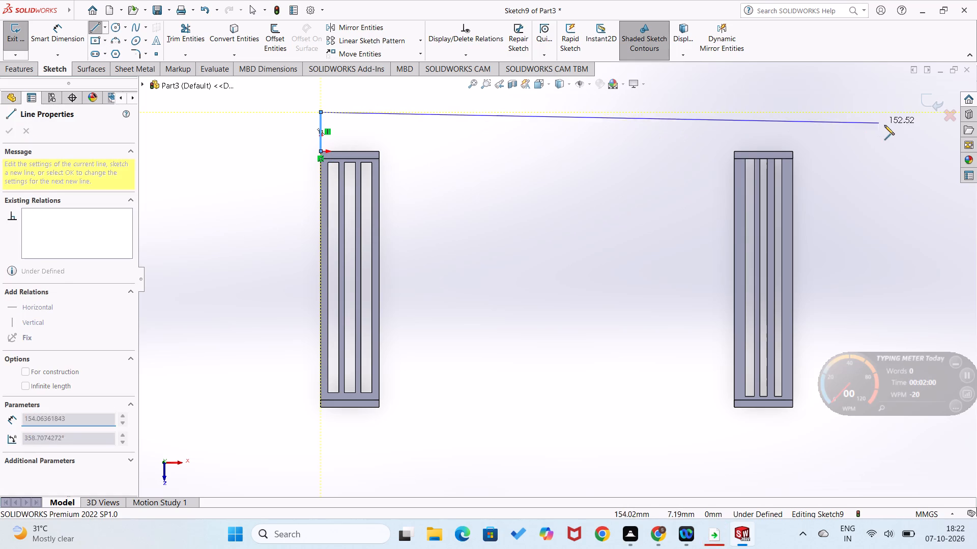
pyautogui.click(859, 110)
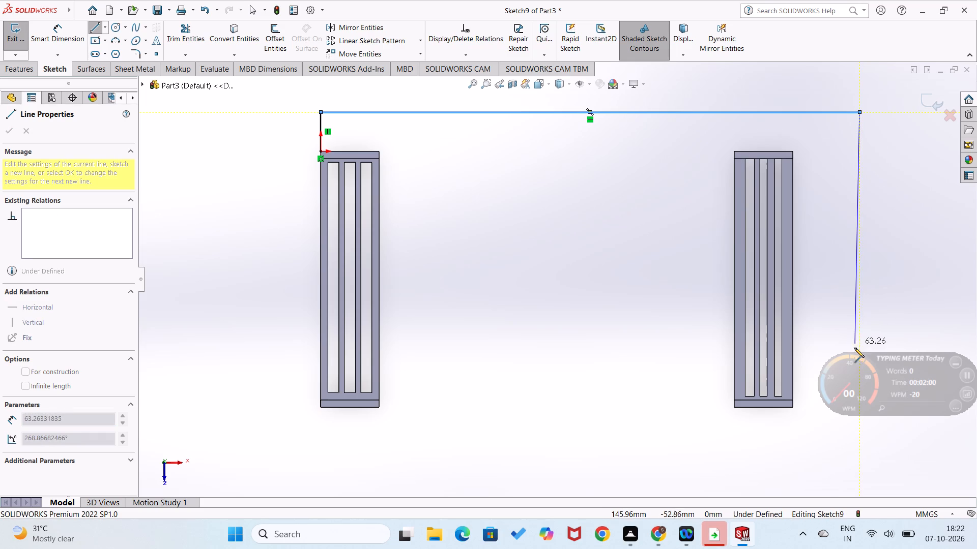
pyautogui.click(859, 445)
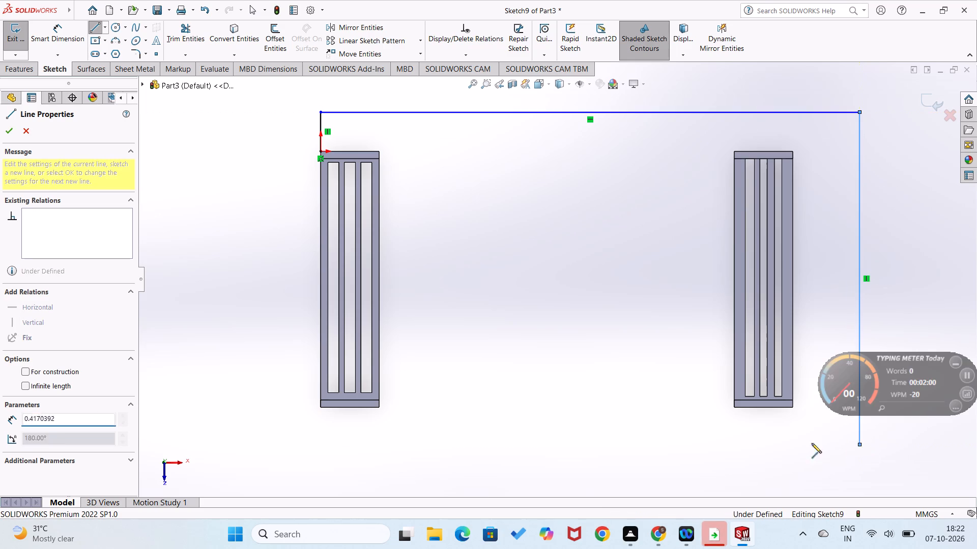
pyautogui.click(251, 443)
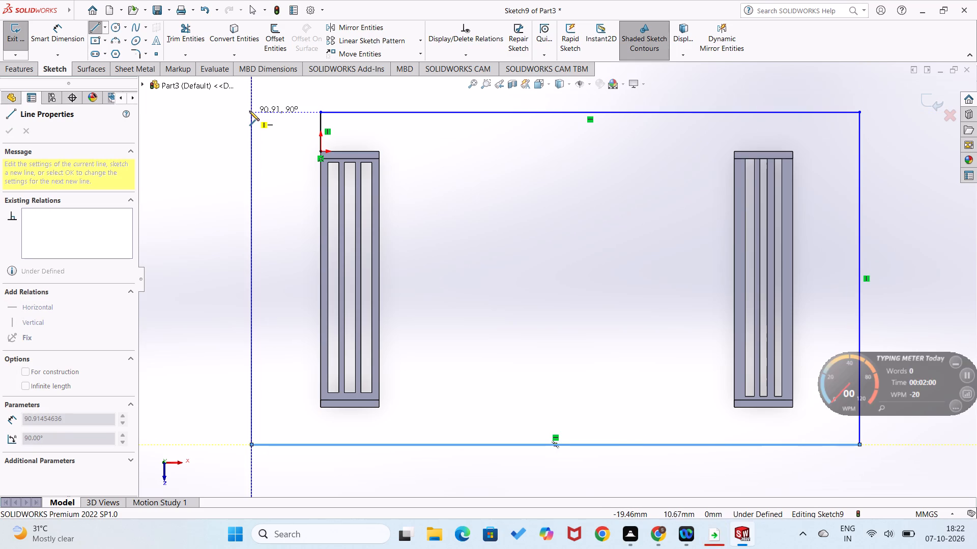
pyautogui.click(250, 111)
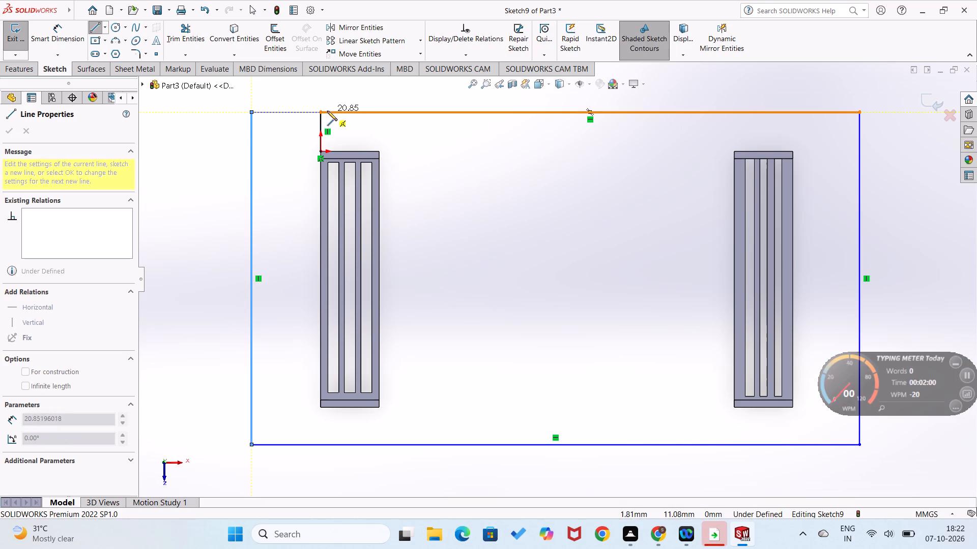
pyautogui.click(320, 111)
# Dimension the short side of the outline around both structures to 80 mm.
pyautogui.moveTo(207, 229); pyautogui.dragTo(208, 162, button='right')
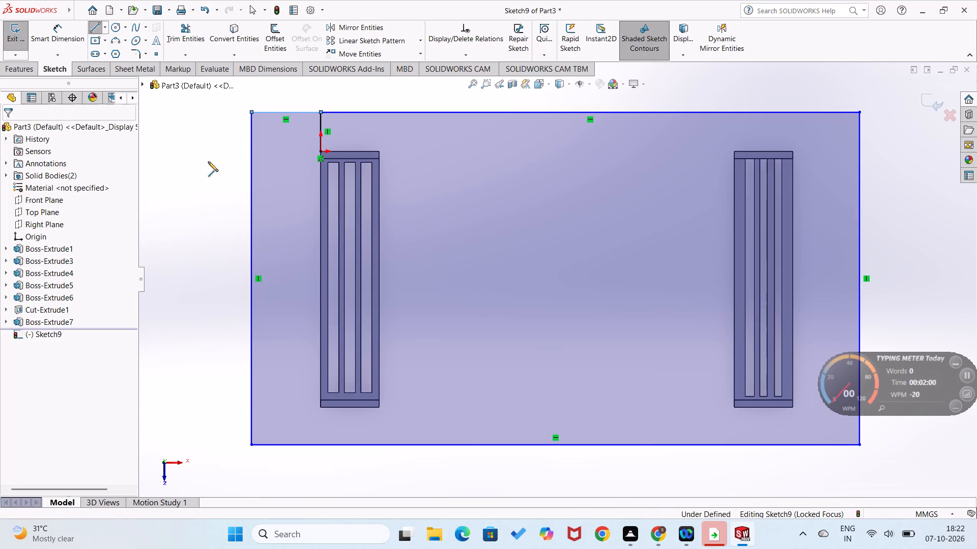
pyautogui.click(252, 139)
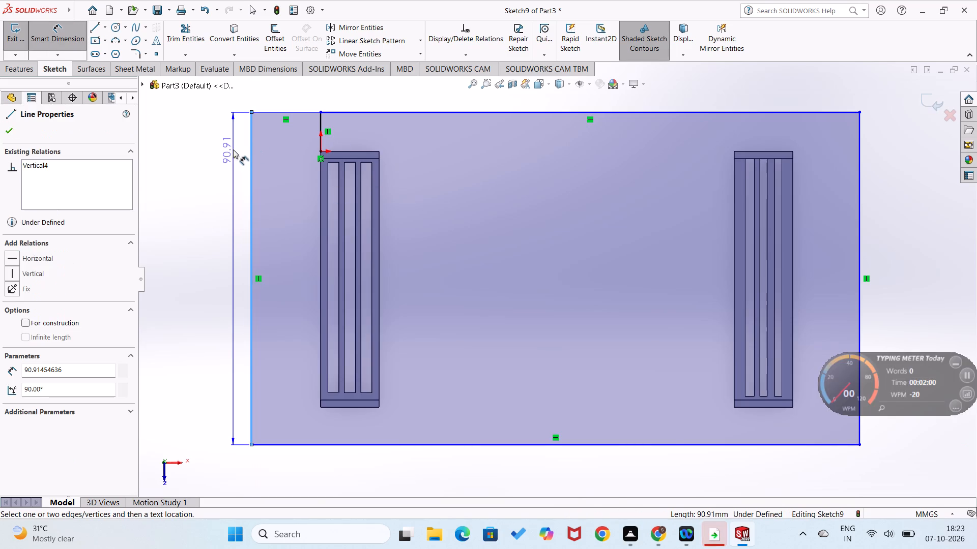
pyautogui.click(233, 150)
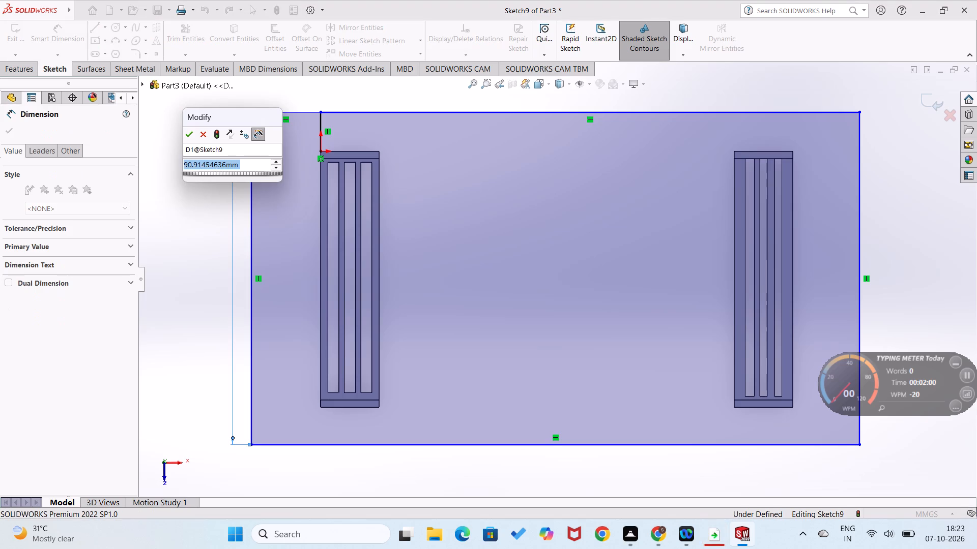
pyautogui.write('80')
pyautogui.press('Return')
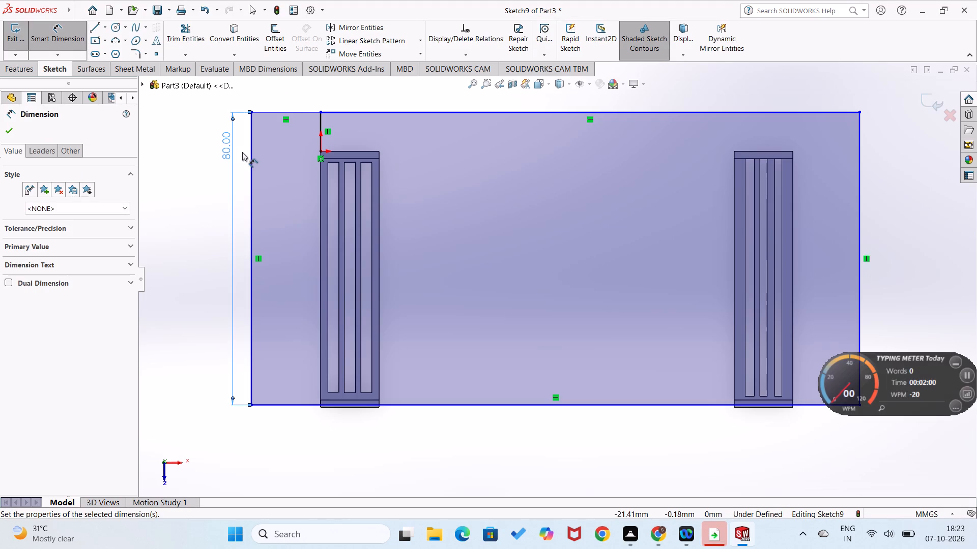
# Dimension the short vertical line between the origin and the outline's long side to 5 mm.
pyautogui.click(321, 124)
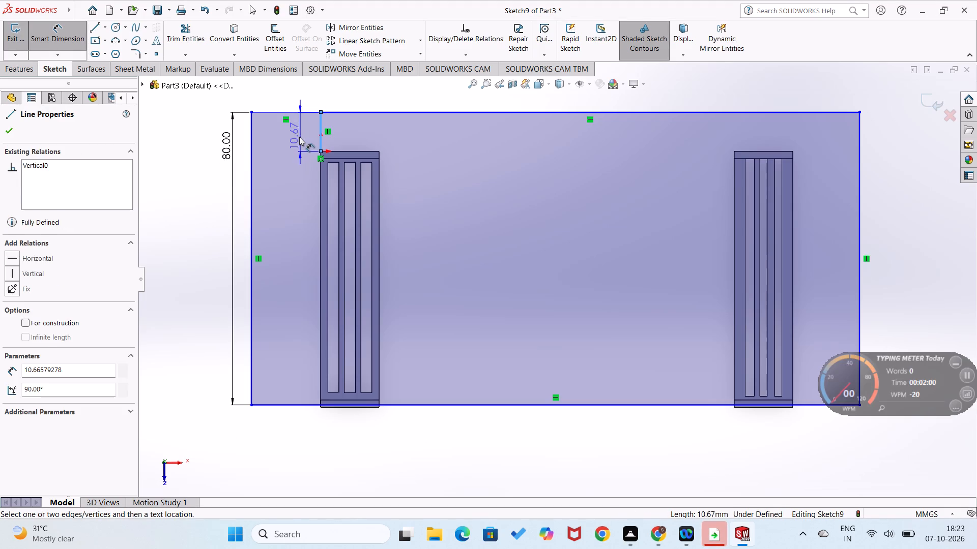
pyautogui.click(299, 137)
pyautogui.press('5')
pyautogui.press('Return')
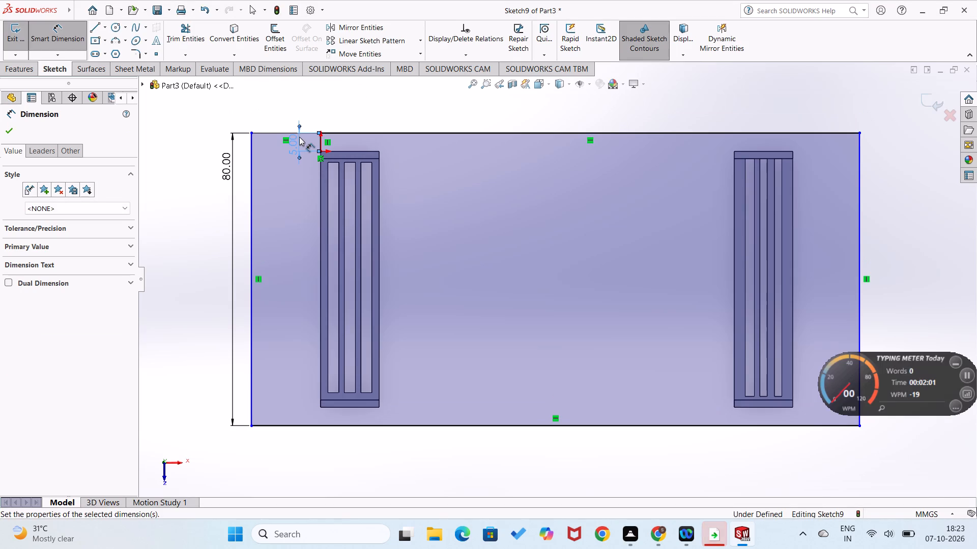
pyautogui.click(195, 254)
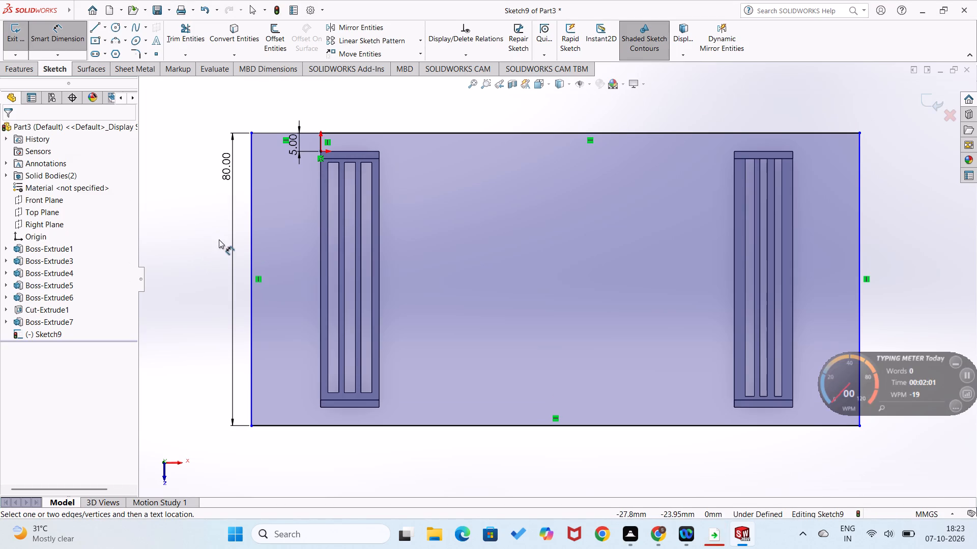
# Dimension the long side of the outline to 140 mm.
pyautogui.click(299, 424)
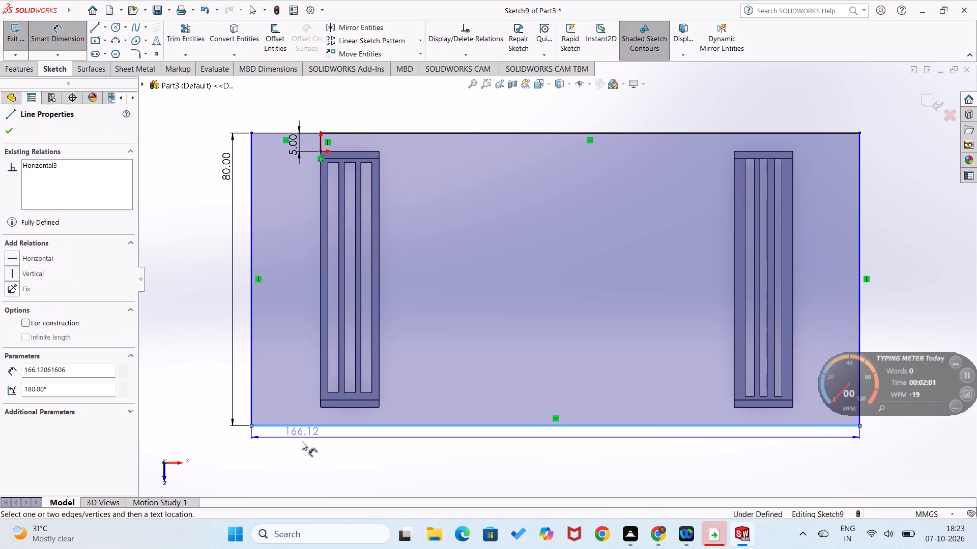
pyautogui.click(303, 448)
pyautogui.write('140')
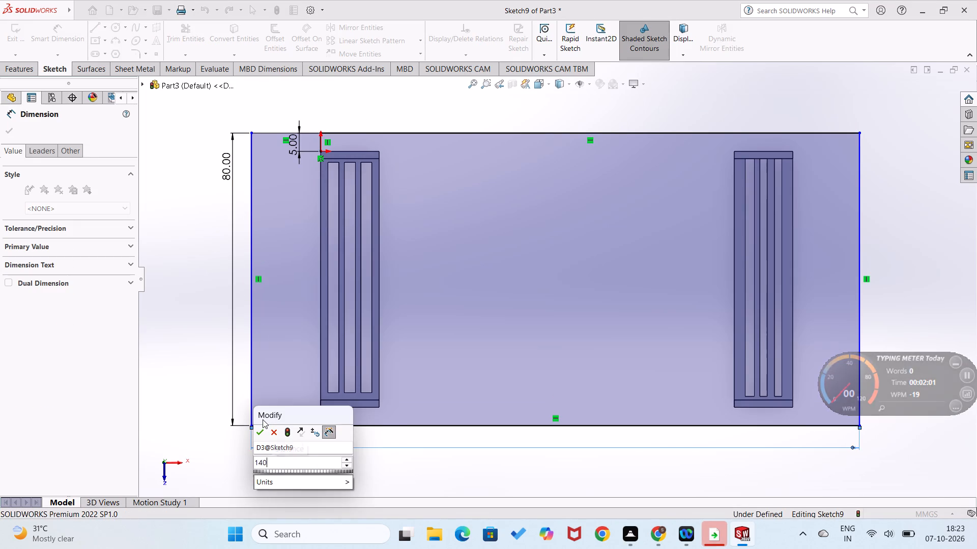
pyautogui.press('Return')
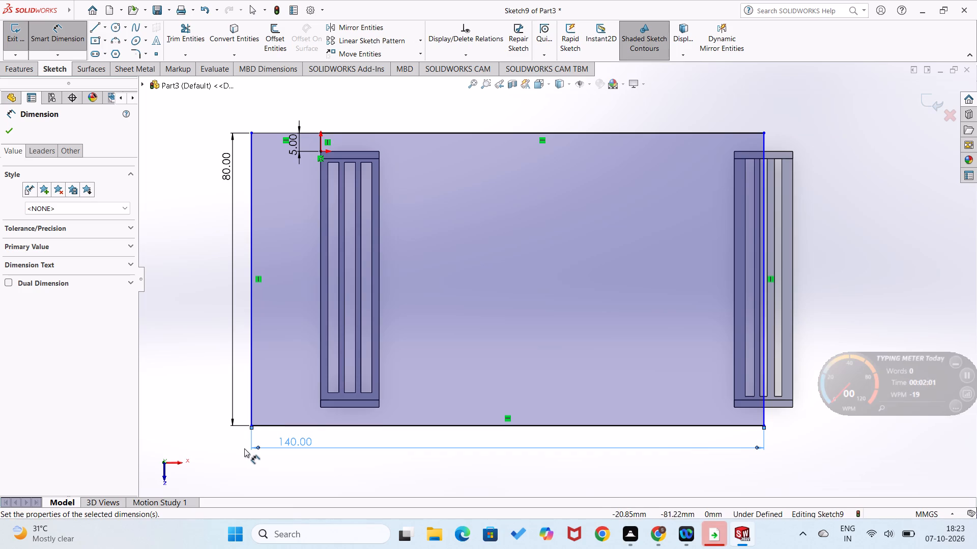
pyautogui.click(238, 446)
# Dimension the horizontal gap between the outline's corner and the nearest corner of the origin-side structure to 7.5 mm.
pyautogui.click(250, 428)
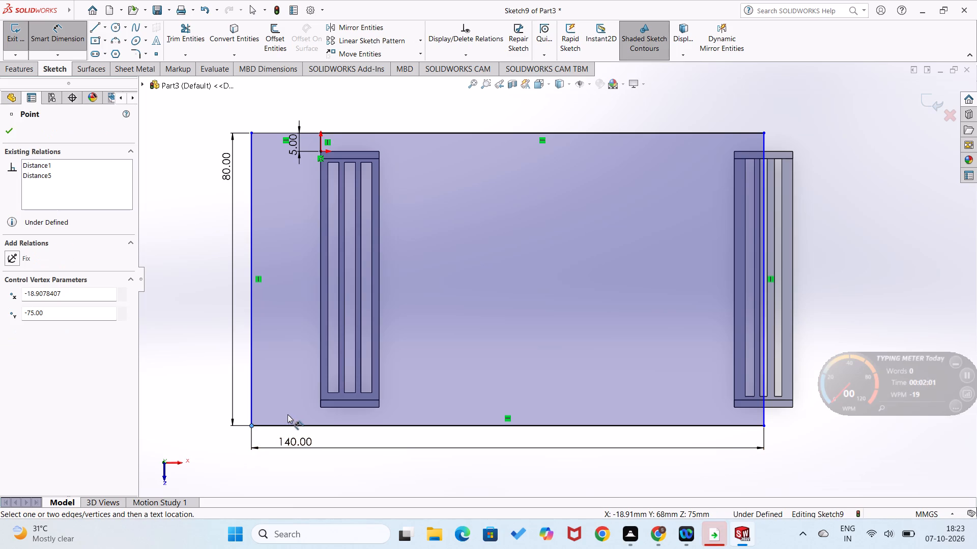
pyautogui.click(320, 406)
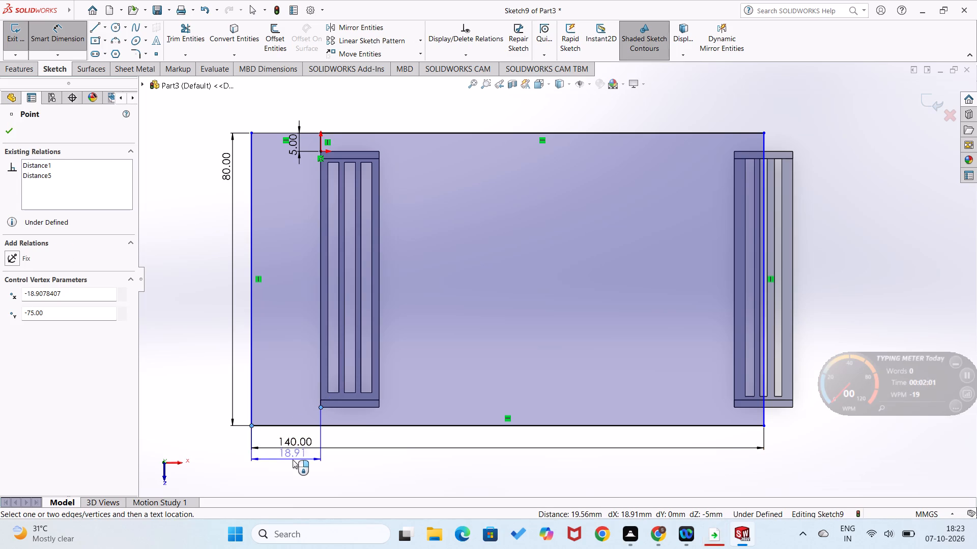
pyautogui.click(293, 462)
pyautogui.write('7.5')
pyautogui.press('Return')
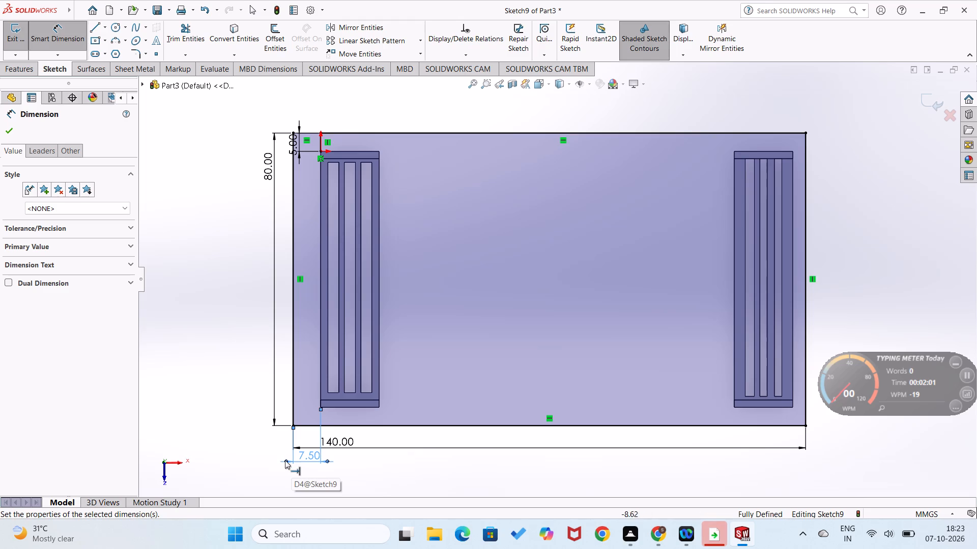
pyautogui.click(271, 462)
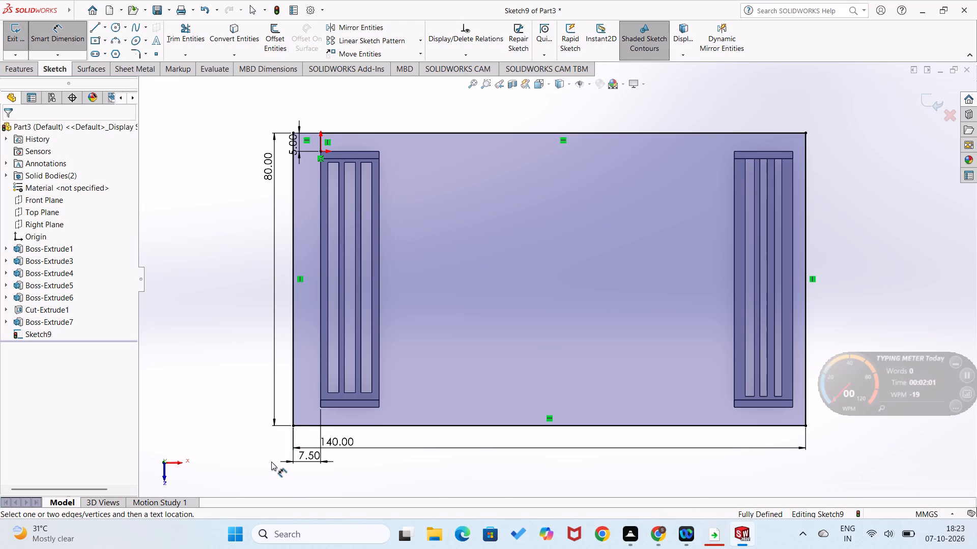
# Set the long side of the outline around both structures to 150 mm.
pyautogui.doubleClick(334, 434)
pyautogui.write('150')
pyautogui.press('Return')
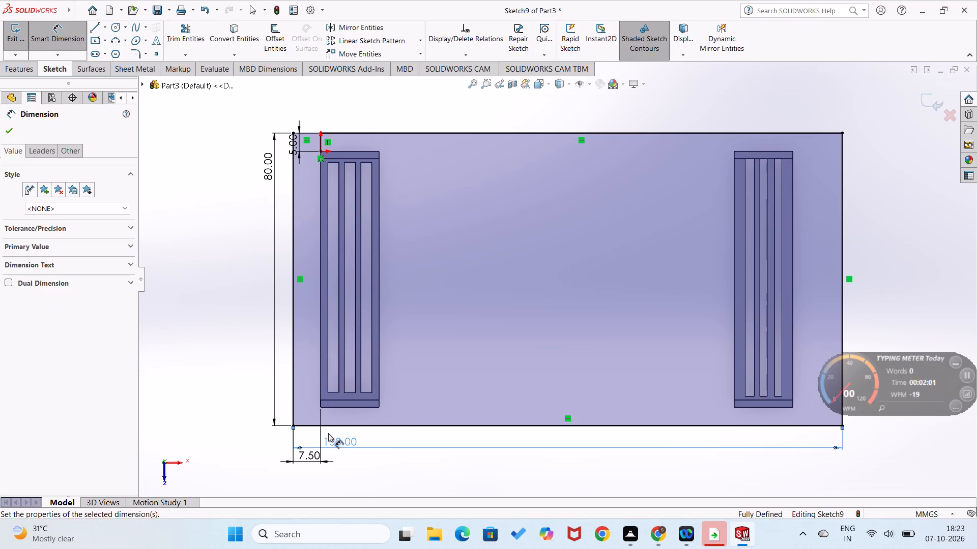
# Set the horizontal gap between the outline's corner and the origin-side structure to 9 mm.
pyautogui.doubleClick(312, 454)
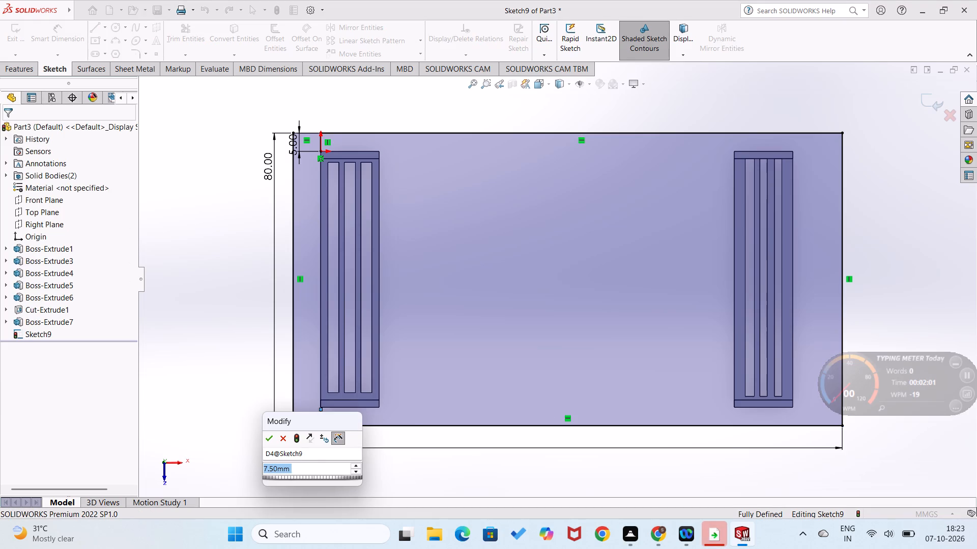
pyautogui.press('9')
pyautogui.press('Return')
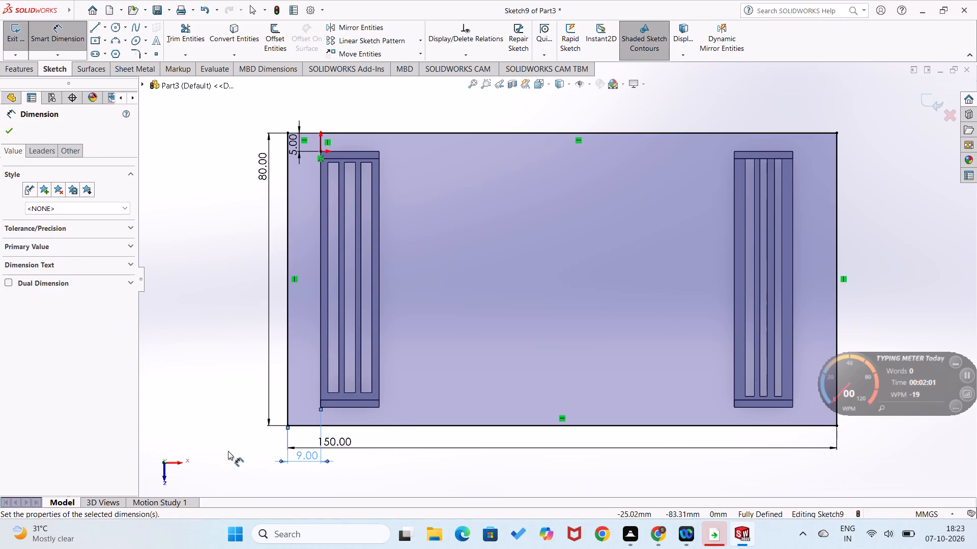
pyautogui.click(228, 441)
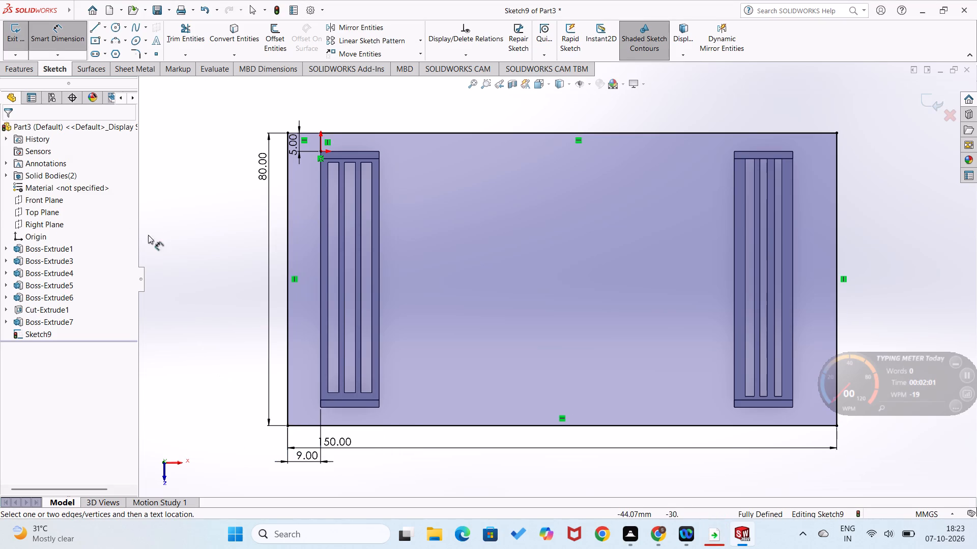
# Extrude the outline 10 mm blind in the reversed direction, toward the slotted structures, with the result merged.
pyautogui.click(22, 69)
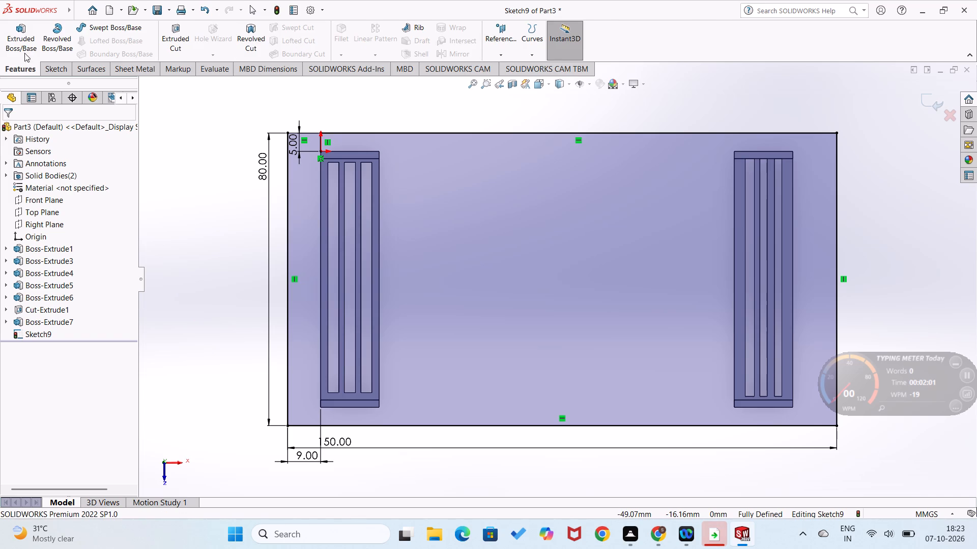
pyautogui.click(24, 45)
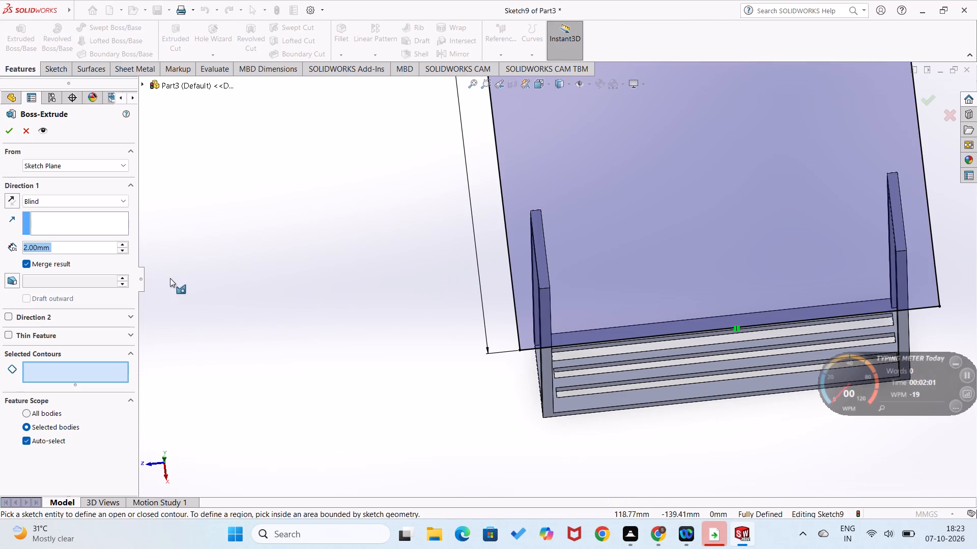
pyautogui.moveTo(170, 278); pyautogui.dragTo(194, 244, button='middle')
pyautogui.scroll(3, 301, 284)
pyautogui.moveTo(337, 274); pyautogui.dragTo(335, 277, button='middle')
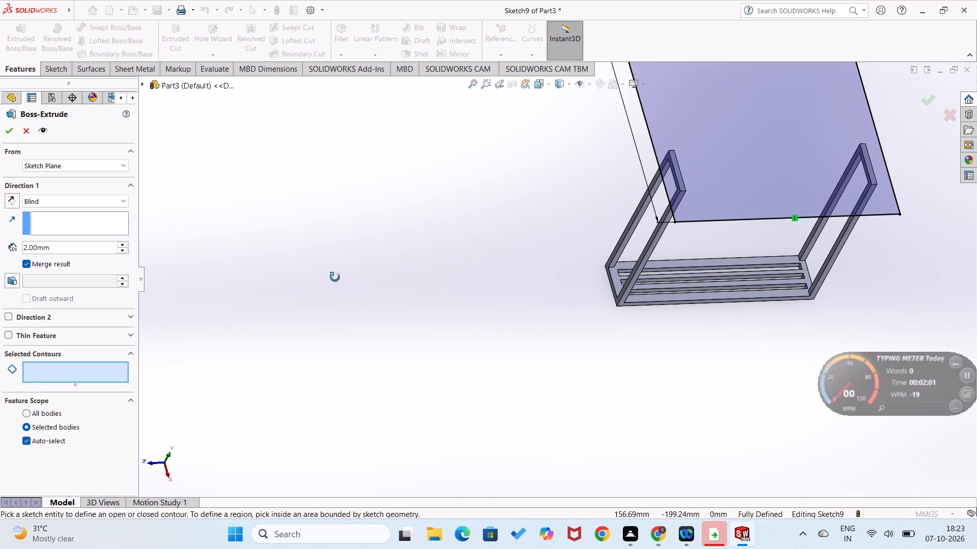
pyautogui.moveTo(335, 277); pyautogui.dragTo(291, 325, button='middle')
pyautogui.moveTo(302, 363); pyautogui.dragTo(395, 292, button='middle')
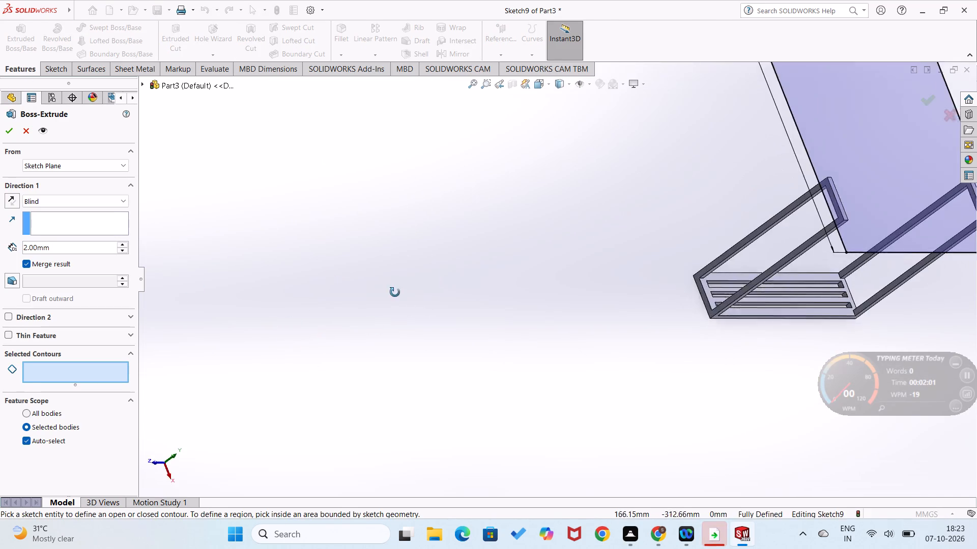
pyautogui.moveTo(395, 292); pyautogui.dragTo(399, 219, button='middle')
pyautogui.scroll(5, 405, 235)
pyautogui.moveTo(593, 207); pyautogui.dragTo(590, 233, button='middle')
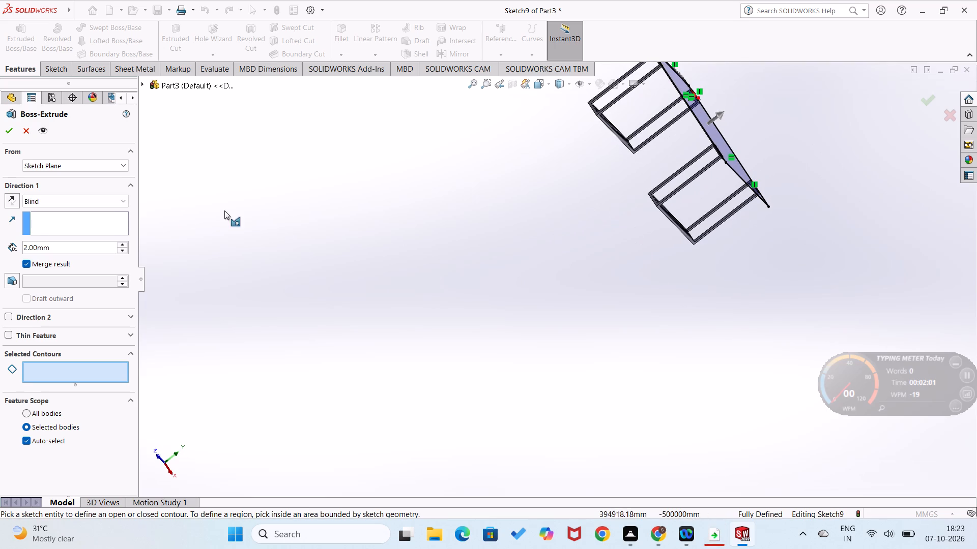
pyautogui.click(10, 203)
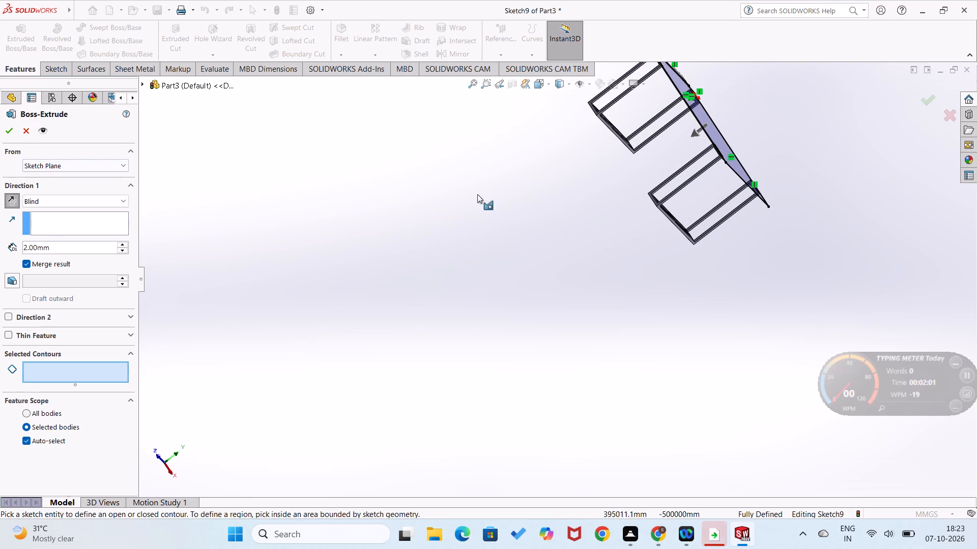
pyautogui.click(729, 148)
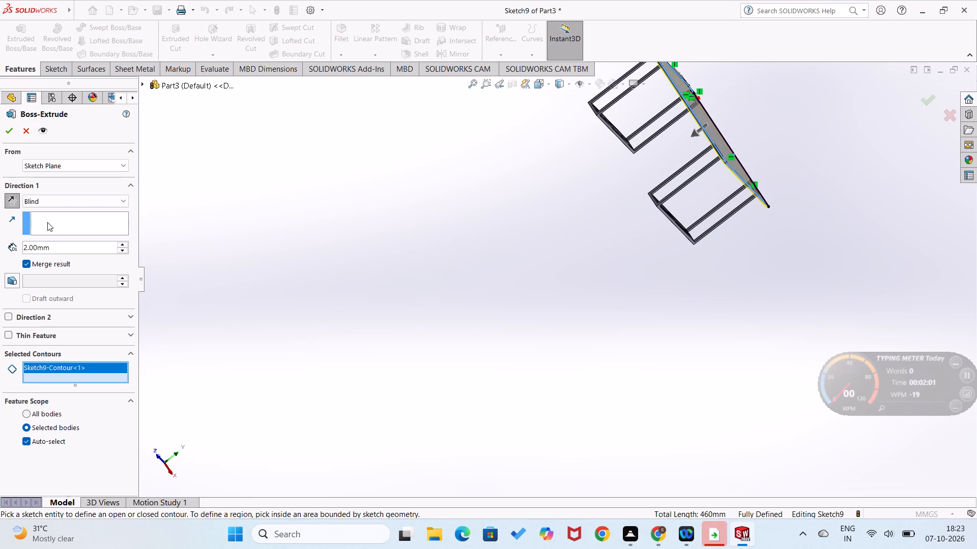
pyautogui.moveTo(69, 243); pyautogui.dragTo(0, 245)
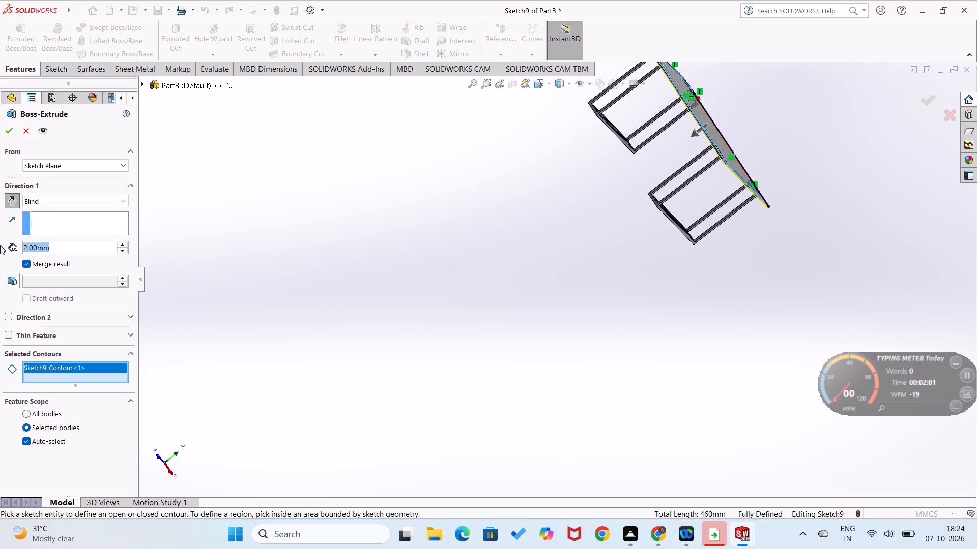
pyautogui.write('10')
pyautogui.press('Return')
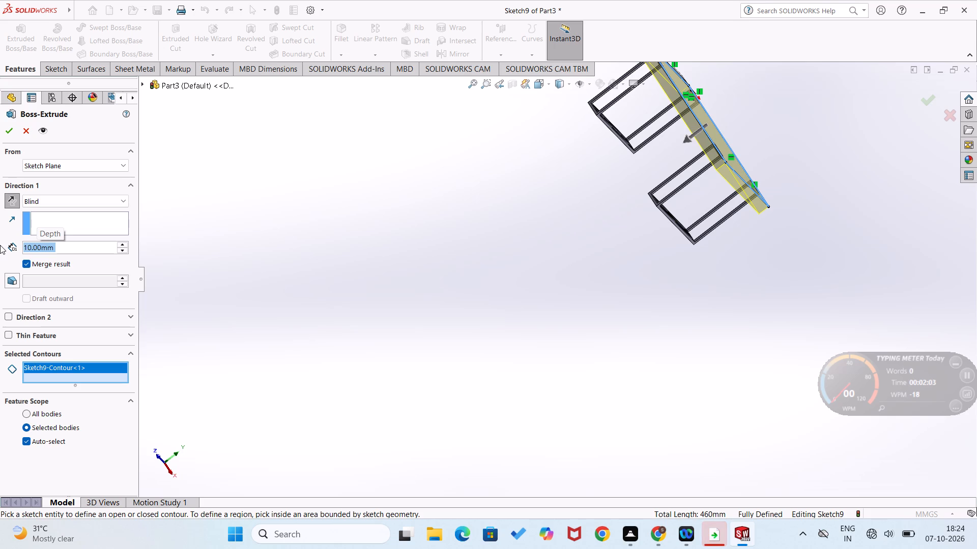
pyautogui.click(12, 131)
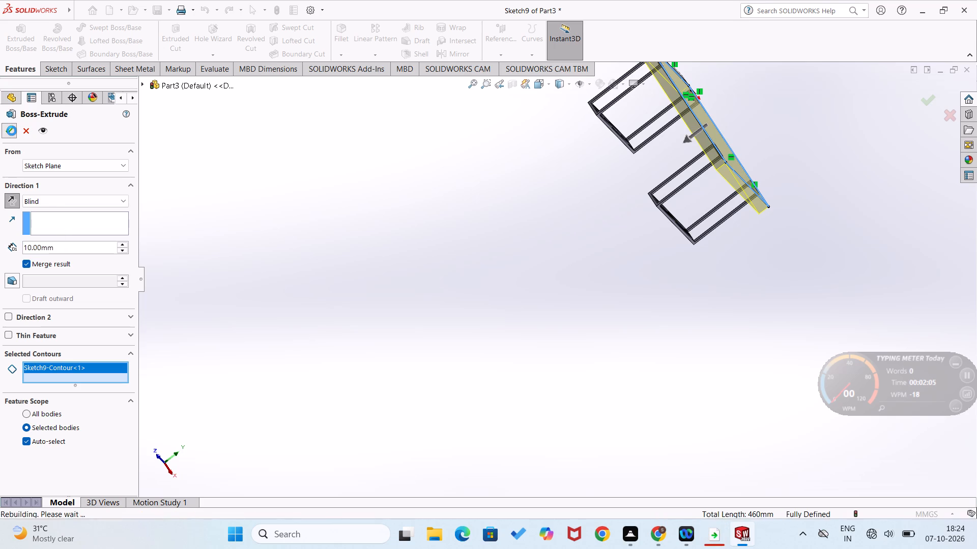
# Examine the finished table from several angles, checking the top and both slotted leg structures.
pyautogui.scroll(2, 435, 338)
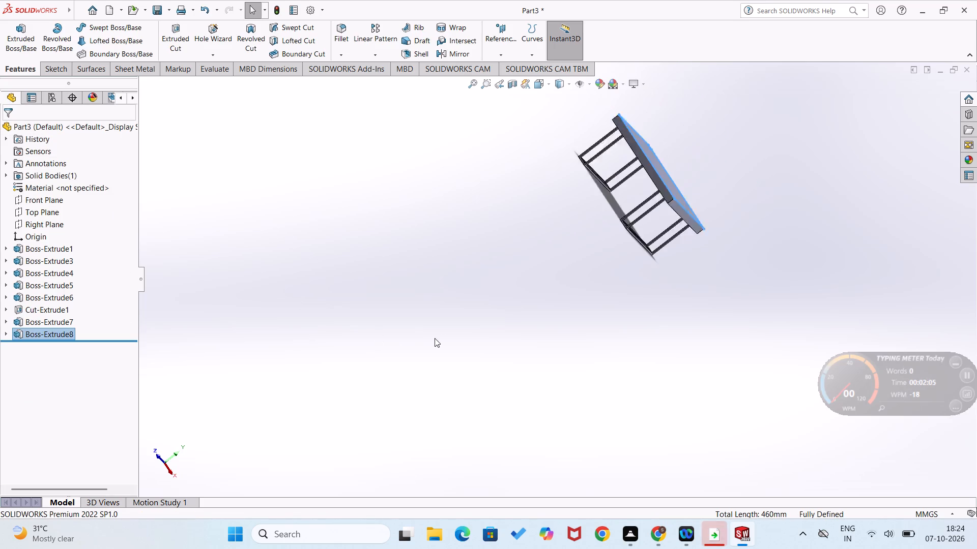
pyautogui.scroll(1, 435, 338)
pyautogui.click(510, 291)
pyautogui.scroll(-3, 557, 258)
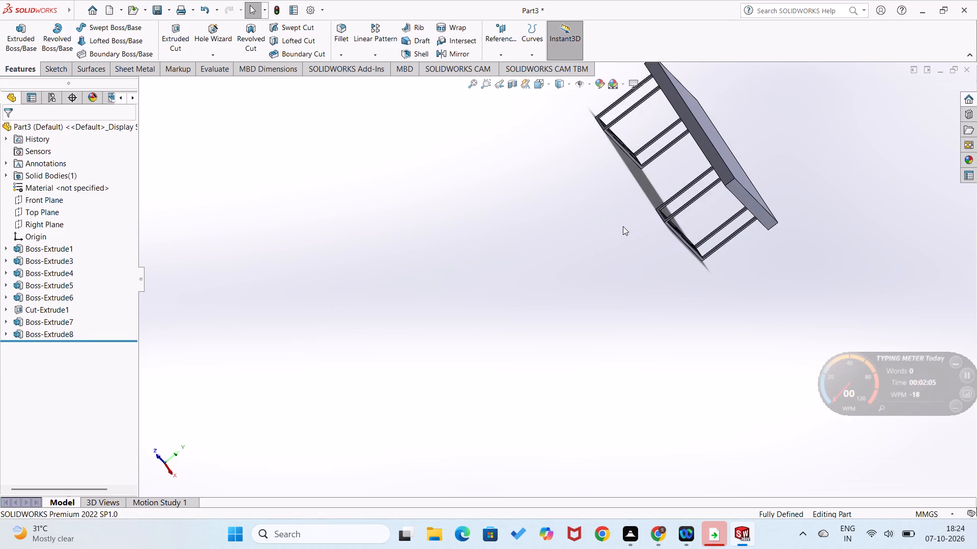
pyautogui.scroll(2, 628, 219)
pyautogui.scroll(-4, 663, 160)
pyautogui.moveTo(553, 267); pyautogui.dragTo(517, 269)
pyautogui.click(533, 294)
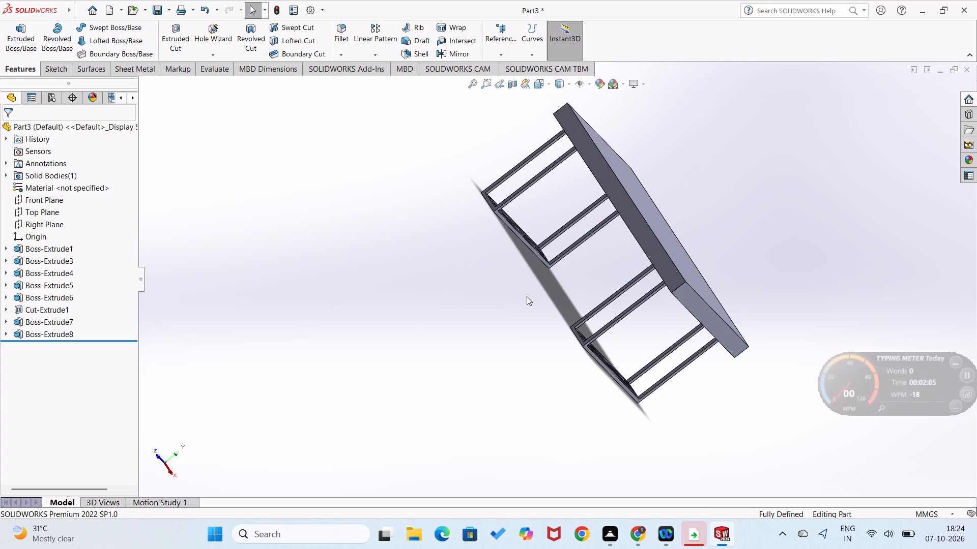
pyautogui.moveTo(525, 296); pyautogui.dragTo(389, 215, button='middle')
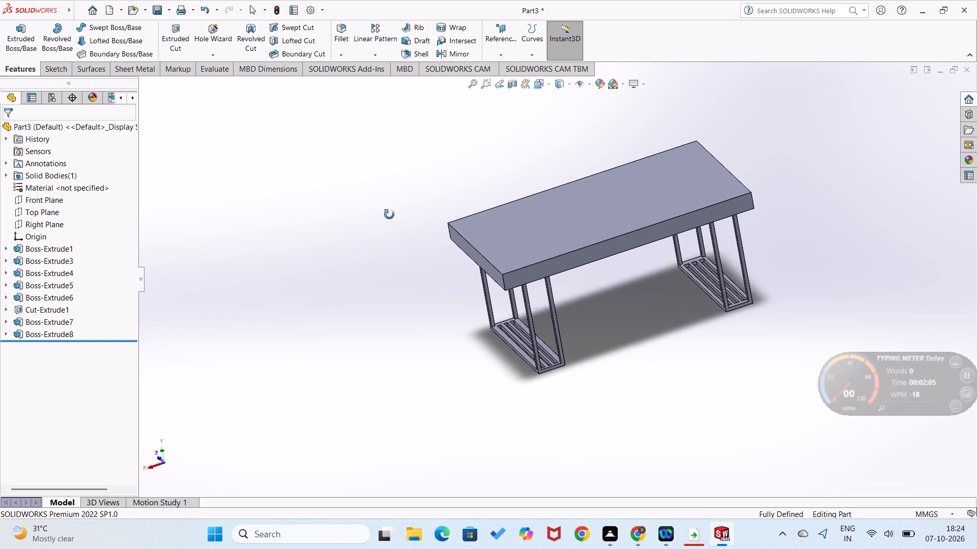
pyautogui.moveTo(389, 215); pyautogui.dragTo(387, 211, button='middle')
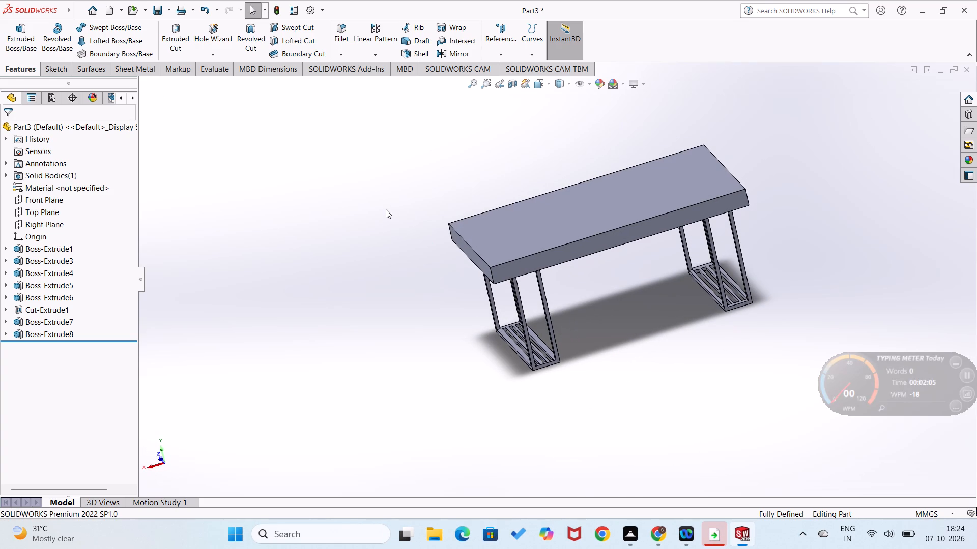
pyautogui.moveTo(410, 308); pyautogui.dragTo(472, 414, button='middle')
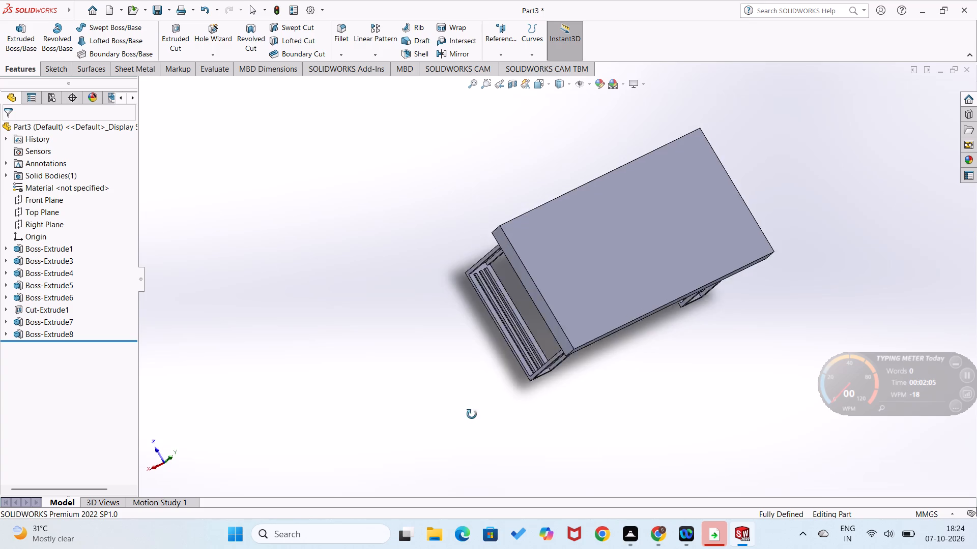
pyautogui.moveTo(472, 414); pyautogui.dragTo(521, 428, button='middle')
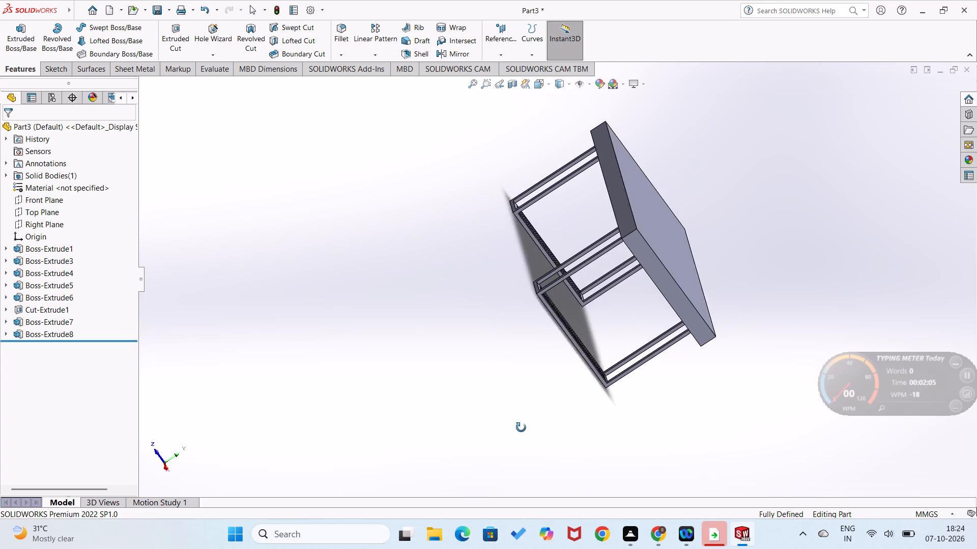
pyautogui.moveTo(521, 428); pyautogui.dragTo(412, 384, button='middle')
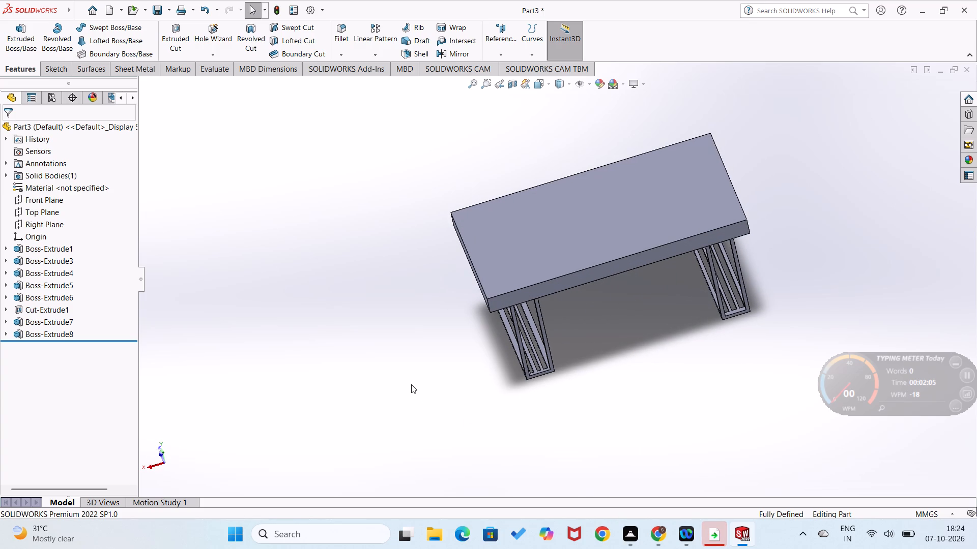
pyautogui.moveTo(409, 363); pyautogui.dragTo(469, 317, button='middle')
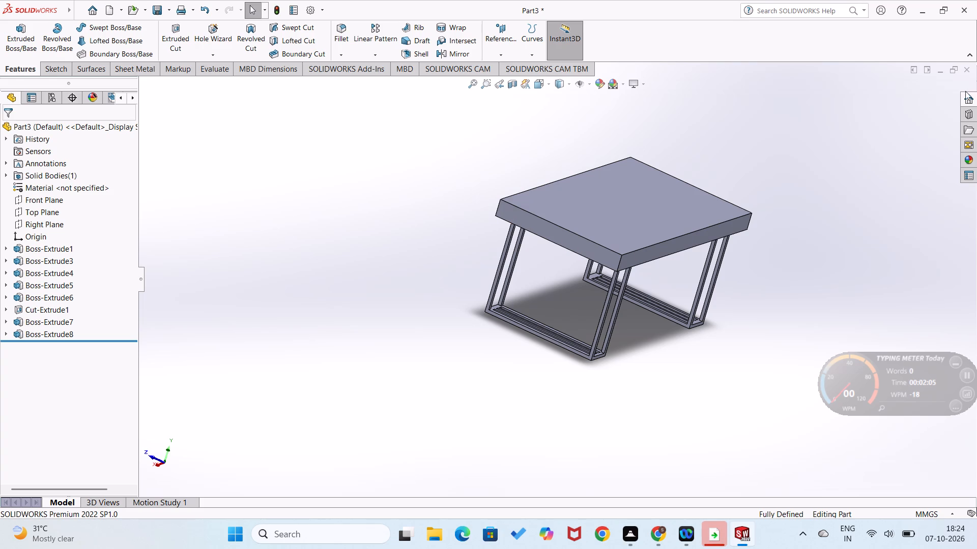
# Close the table part without saving its changes.
pyautogui.click(963, 71)
pyautogui.click(538, 273)
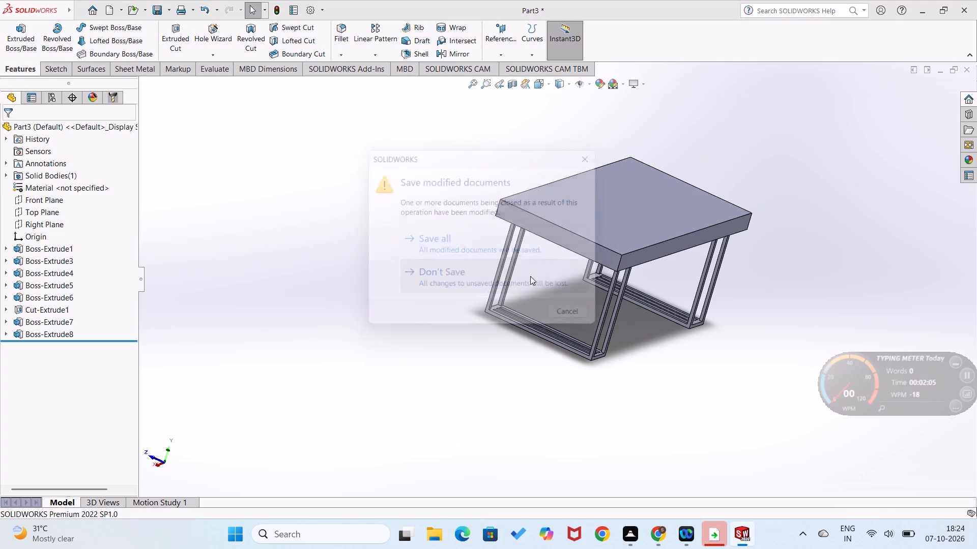
# Create a new part document.
pyautogui.click(92, 14)
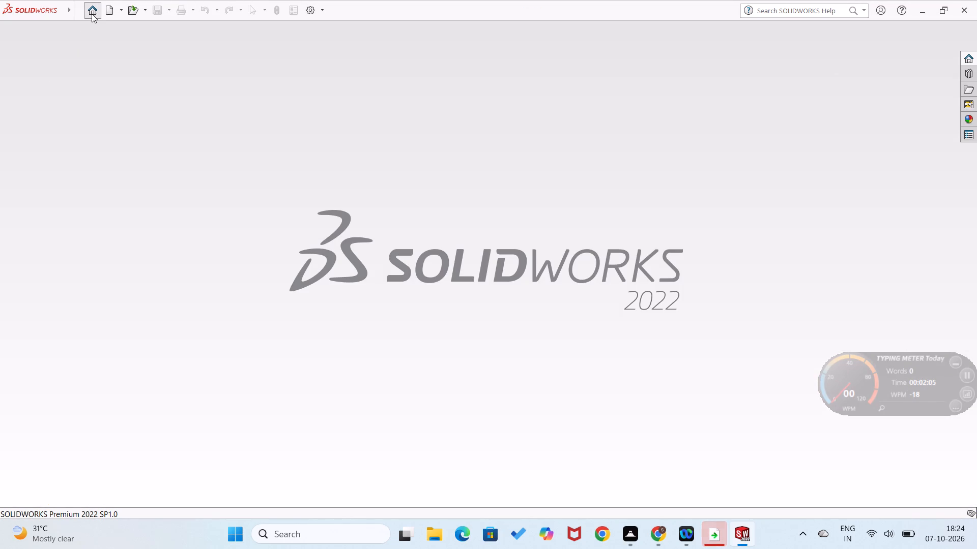
pyautogui.click(249, 149)
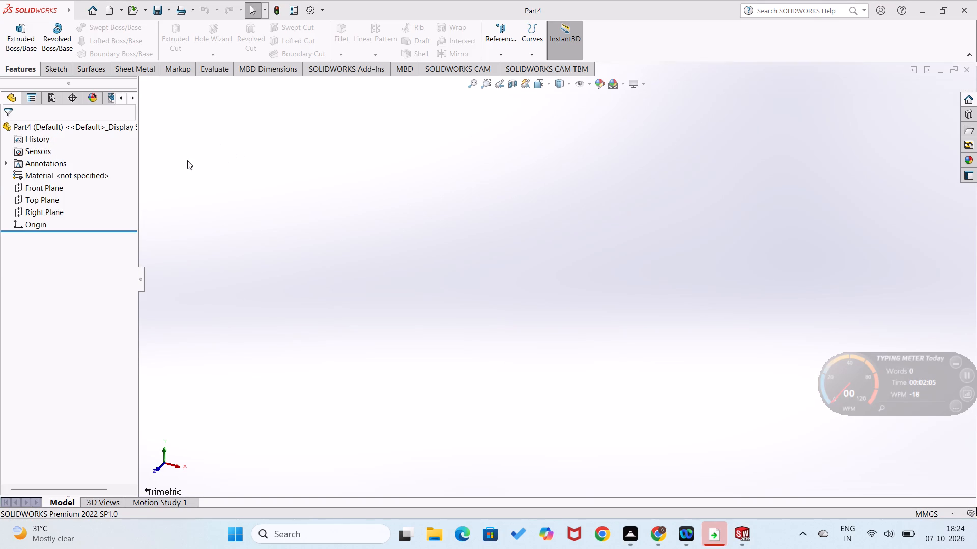
# Sketch a narrow upright rectangle about 12 by 87 mm on the Front Plane, with its lower corner at the origin.
pyautogui.rightClick(42, 187)
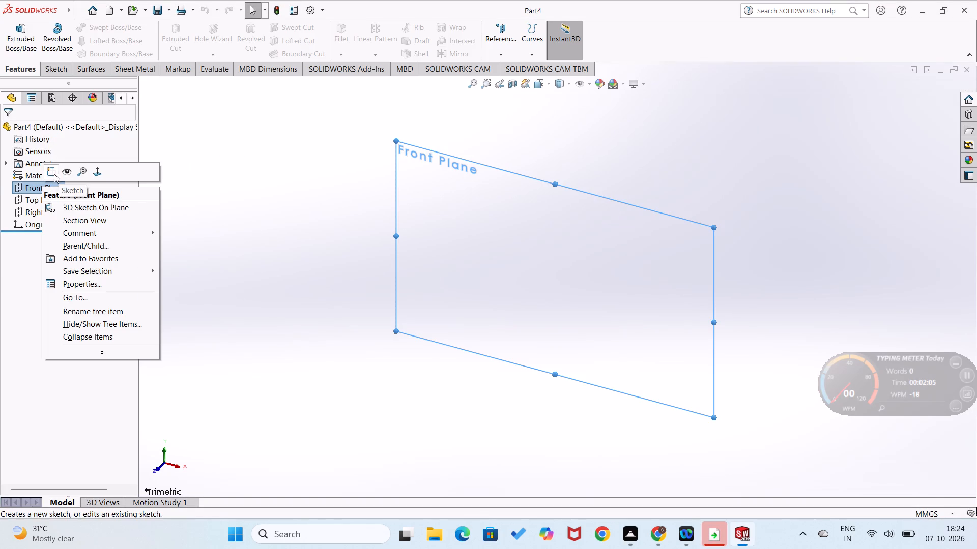
pyautogui.click(53, 173)
pyautogui.moveTo(320, 268); pyautogui.dragTo(313, 334, button='right')
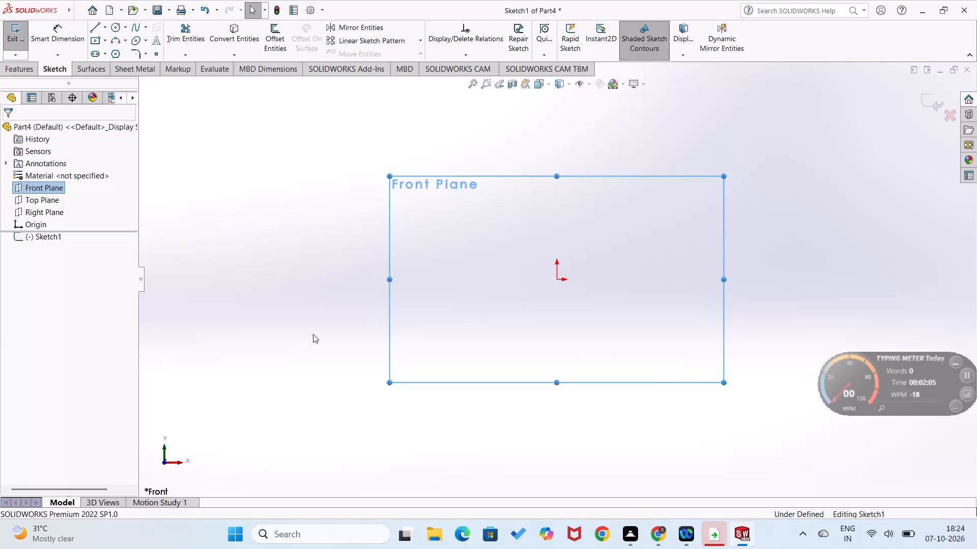
pyautogui.moveTo(313, 334); pyautogui.dragTo(300, 387, button='right')
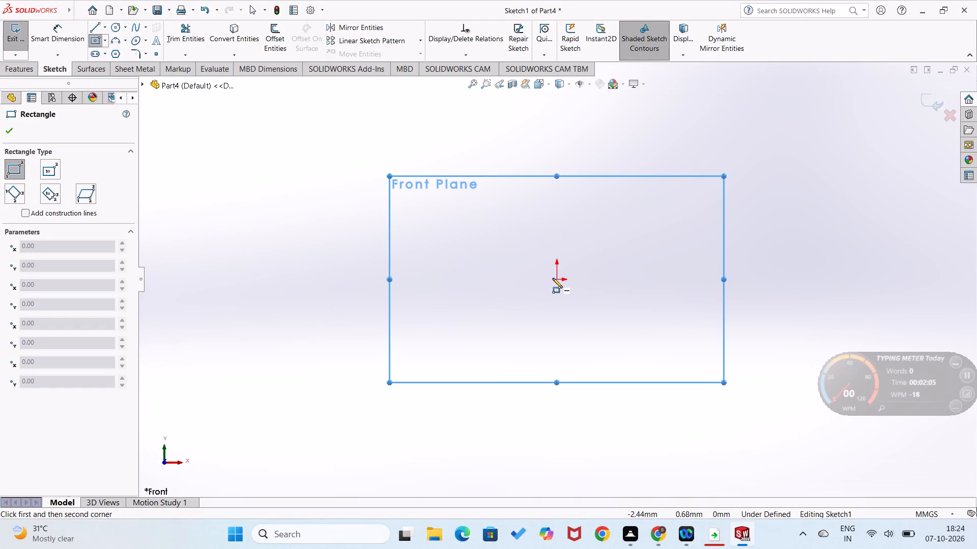
pyautogui.click(558, 278)
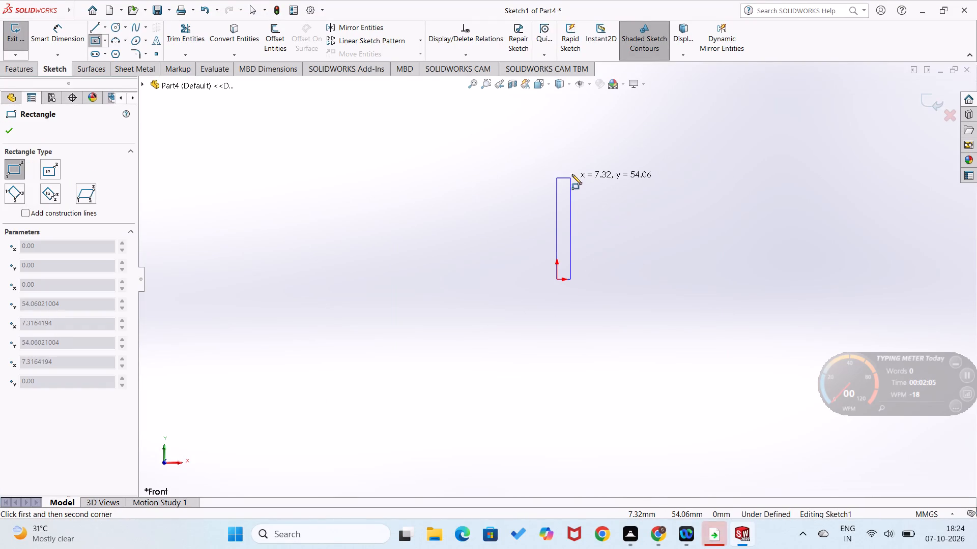
pyautogui.click(579, 115)
# Dimension the short bottom side of the rectangle to 10 mm.
pyautogui.moveTo(473, 302); pyautogui.dragTo(493, 227, button='right')
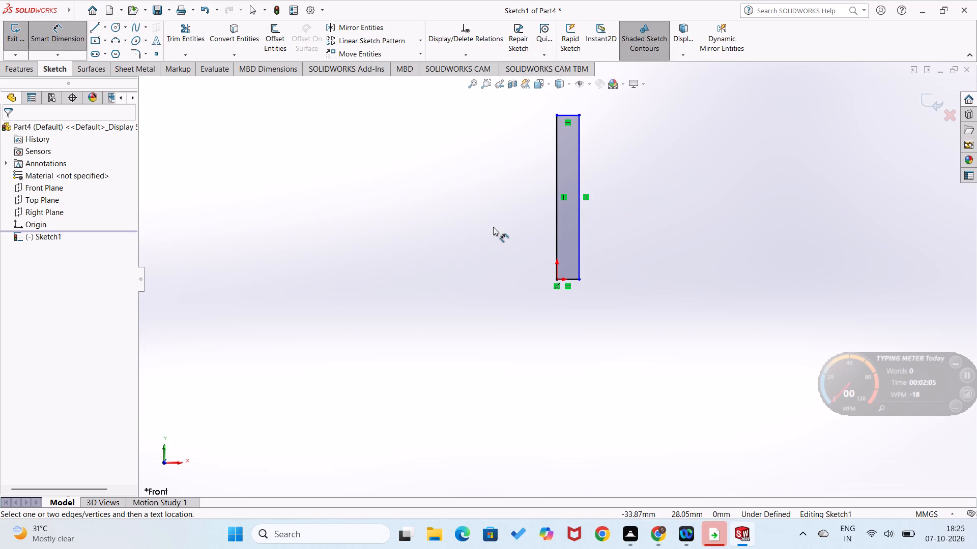
pyautogui.click(571, 279)
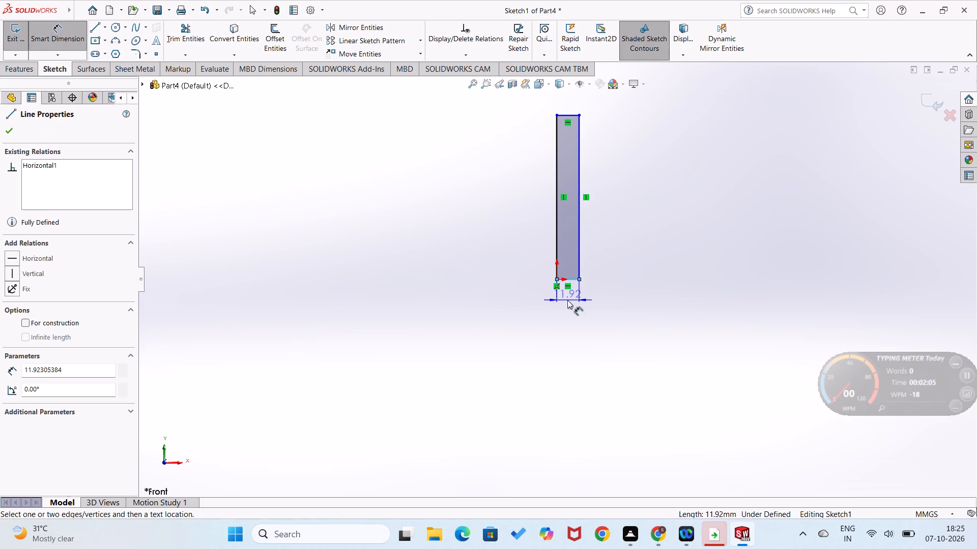
pyautogui.click(567, 300)
pyautogui.write('1410')
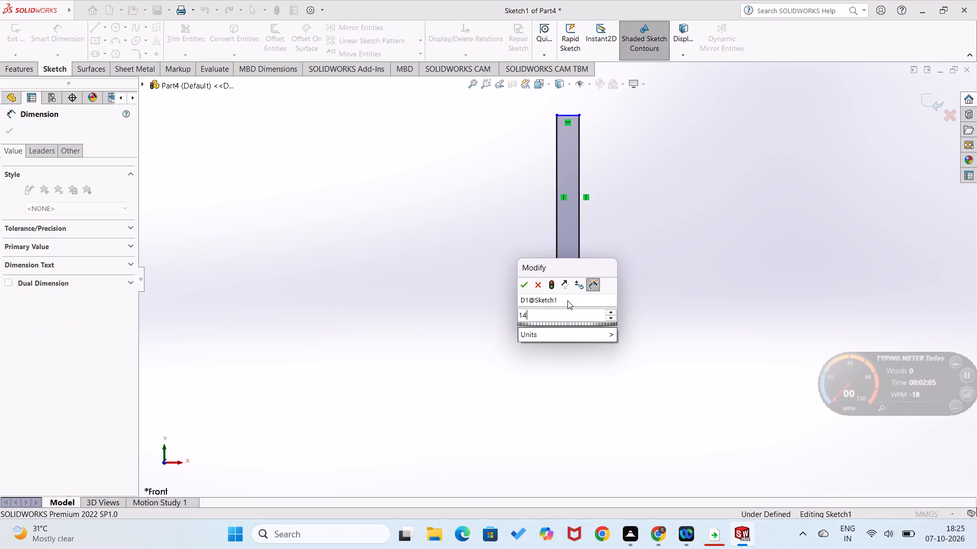
pyautogui.press('BackSpace')
pyautogui.press('BackSpace')
pyautogui.press('BackSpace')
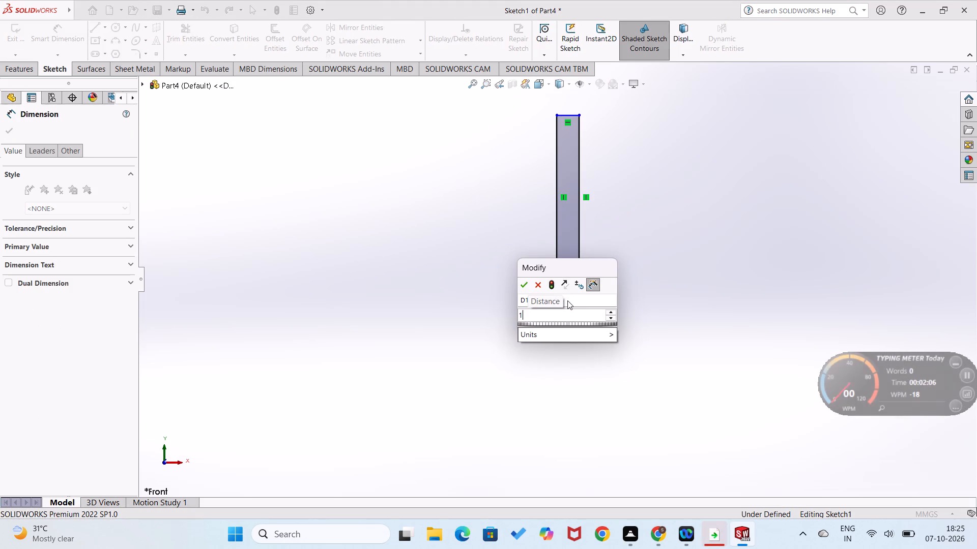
pyautogui.press('0')
pyautogui.press('Return')
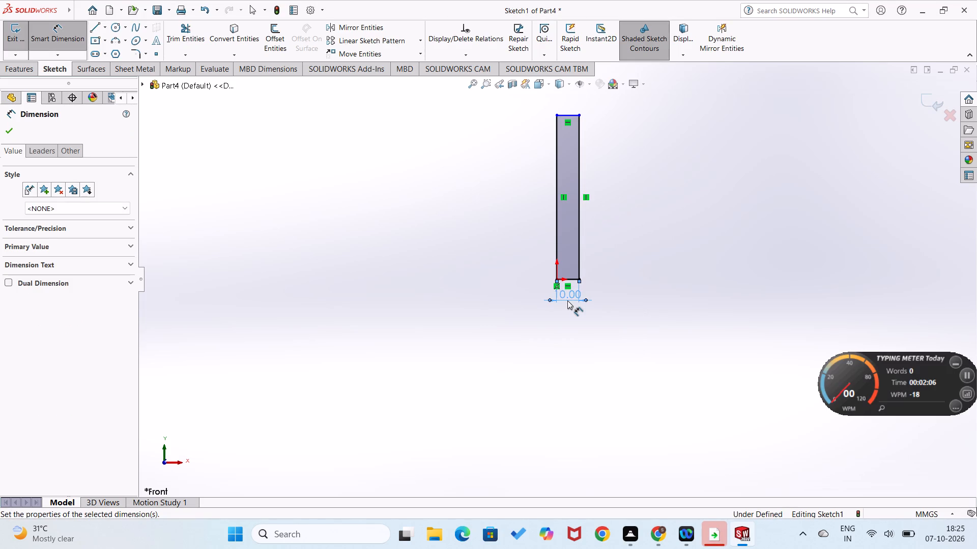
# Dimension the rectangle's long vertical side to 80 mm.
pyautogui.click(553, 347)
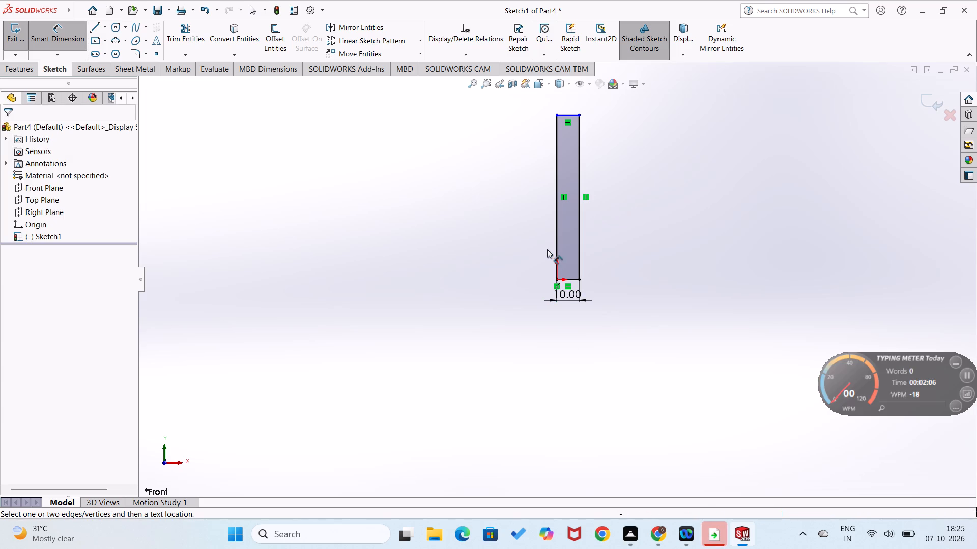
pyautogui.click(556, 243)
pyautogui.click(542, 247)
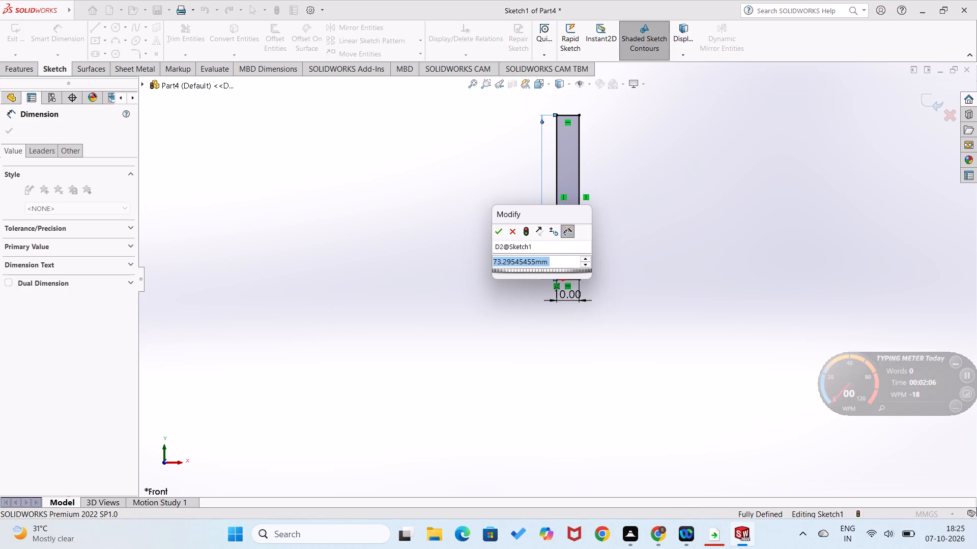
pyautogui.write('80')
pyautogui.press('Return')
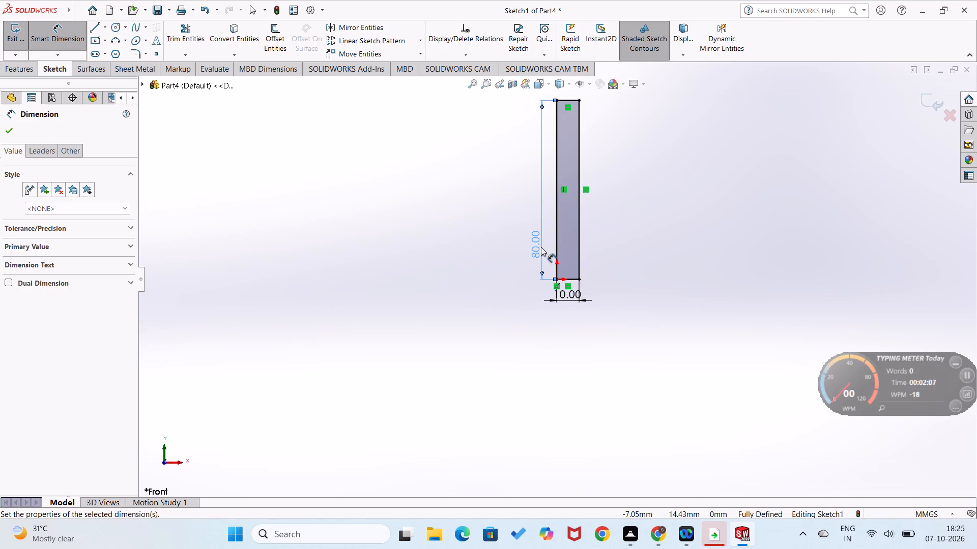
pyautogui.click(505, 285)
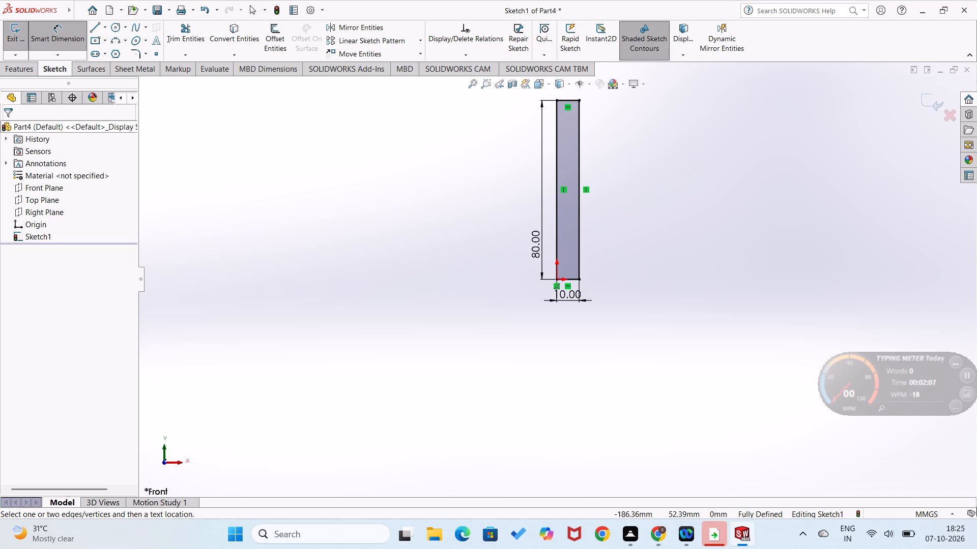
# Extrude the 10 by 80 mm rectangle as a boss with a blind depth of 5 mm.
pyautogui.click(23, 69)
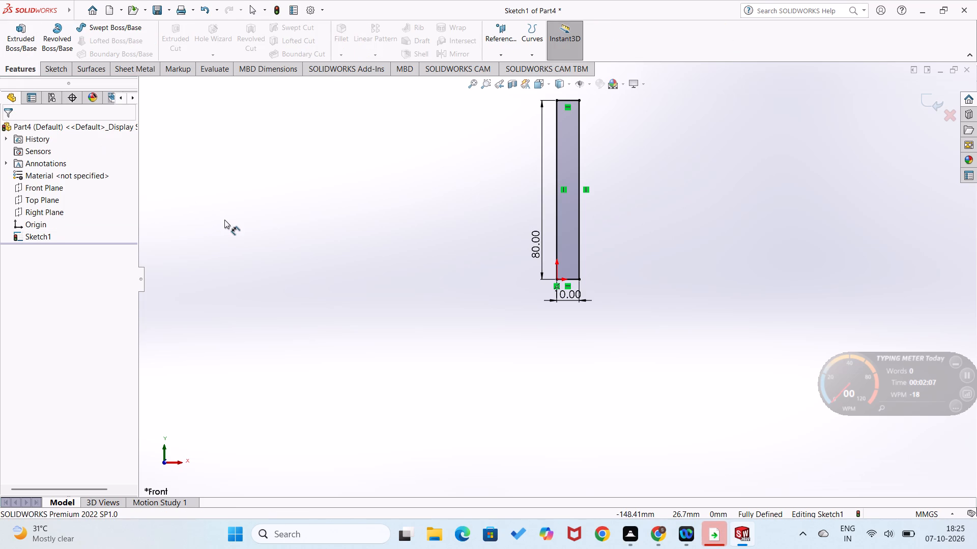
pyautogui.click(13, 43)
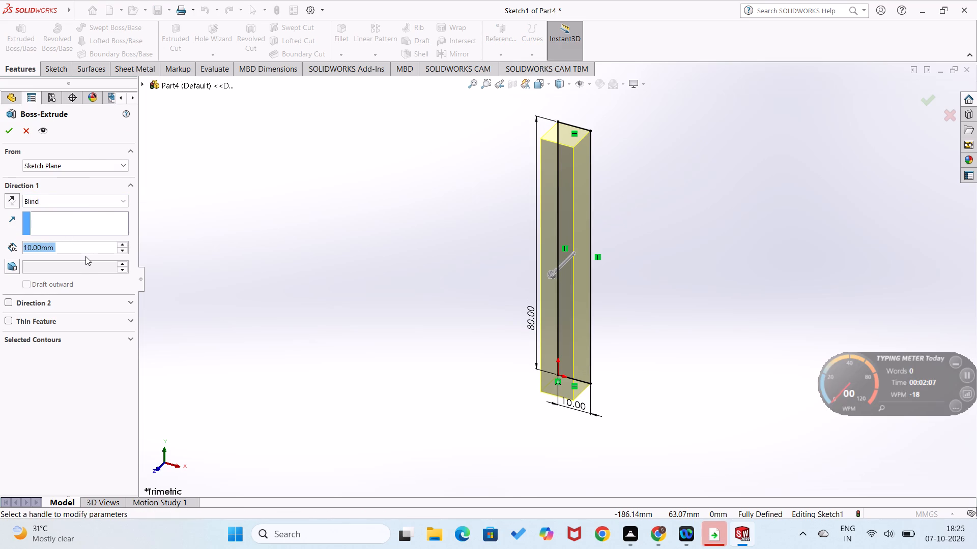
pyautogui.press('5')
pyautogui.press('Return')
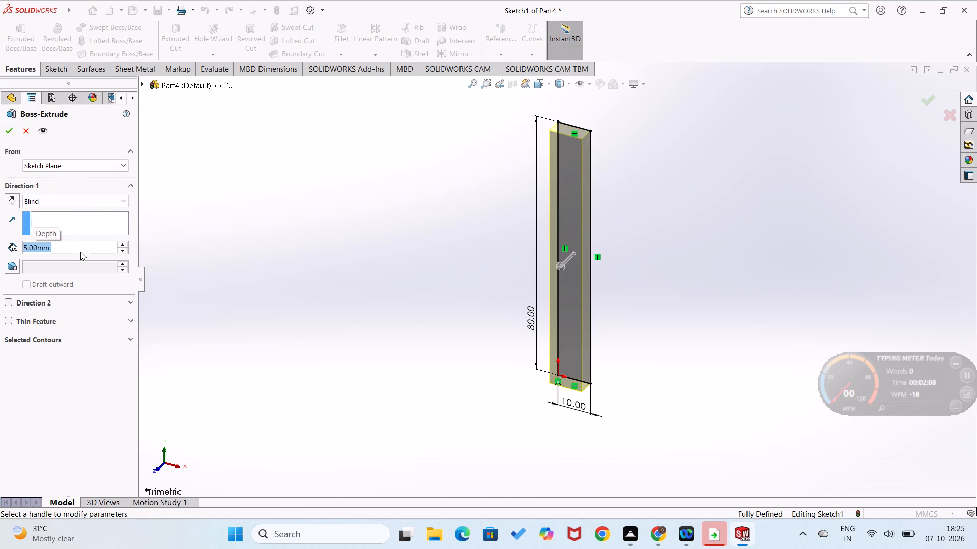
pyautogui.click(9, 128)
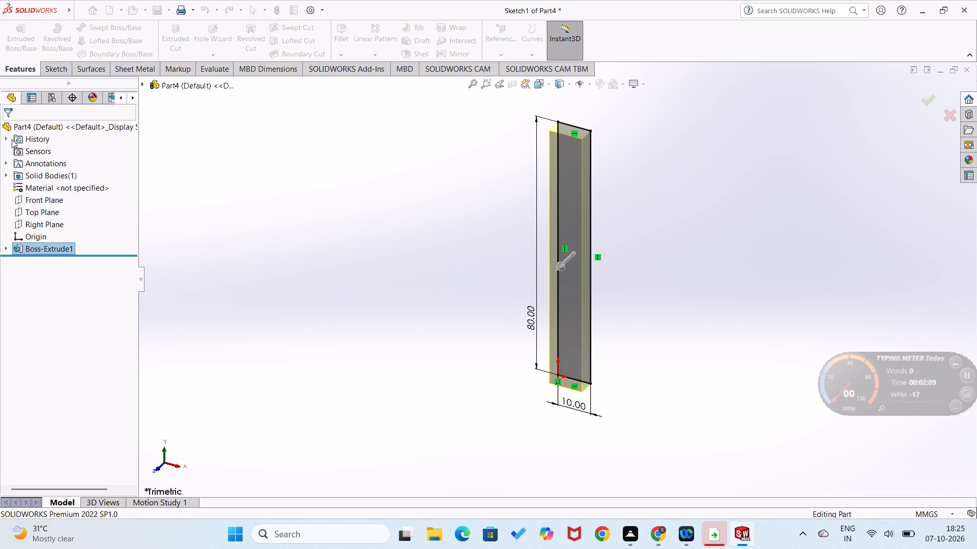
pyautogui.click(355, 274)
# Sketch a rectangle 10 mm wide and about 19 mm long on the bar's top end face, starting at the front corner below the origin.
pyautogui.hotkey('ctrl', '7')
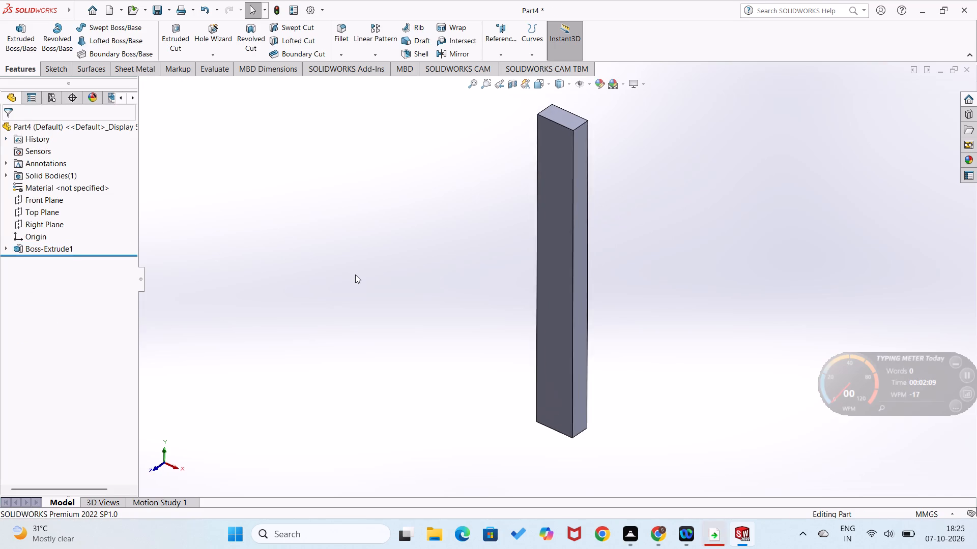
pyautogui.moveTo(387, 251); pyautogui.dragTo(361, 288, button='middle')
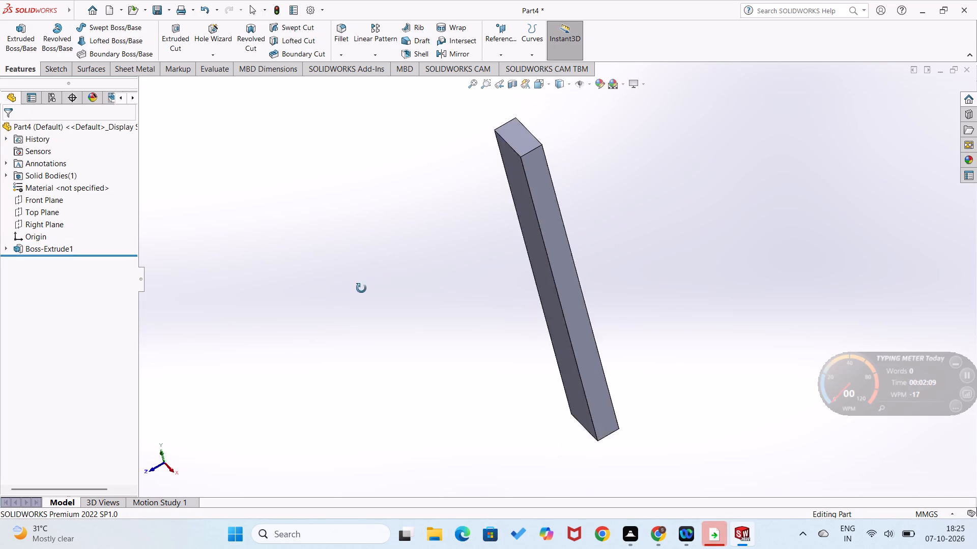
pyautogui.moveTo(361, 288); pyautogui.dragTo(359, 407, button='middle')
pyautogui.rightClick(515, 298)
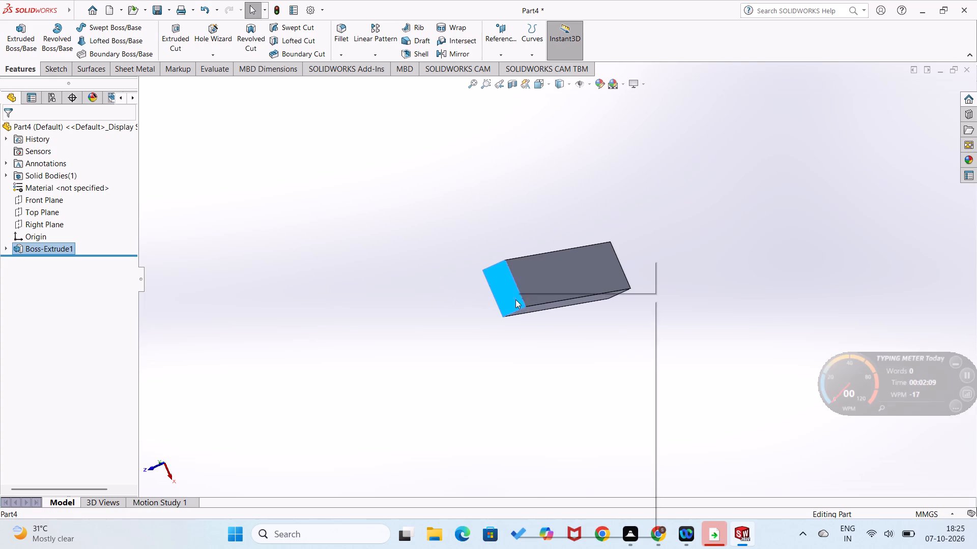
pyautogui.click(538, 285)
pyautogui.scroll(1, 274, 333)
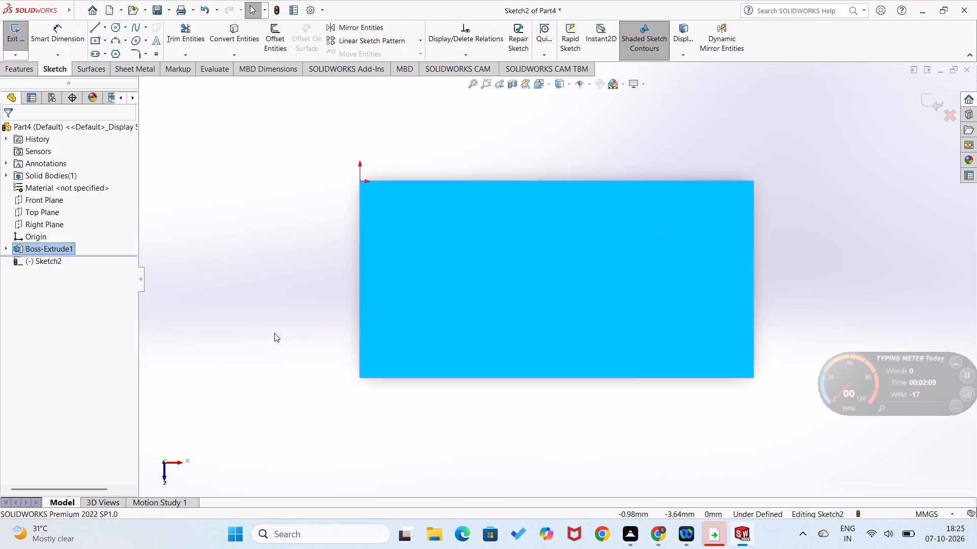
pyautogui.scroll(3, 274, 333)
pyautogui.click(306, 313)
pyautogui.moveTo(327, 302); pyautogui.dragTo(316, 362, button='right')
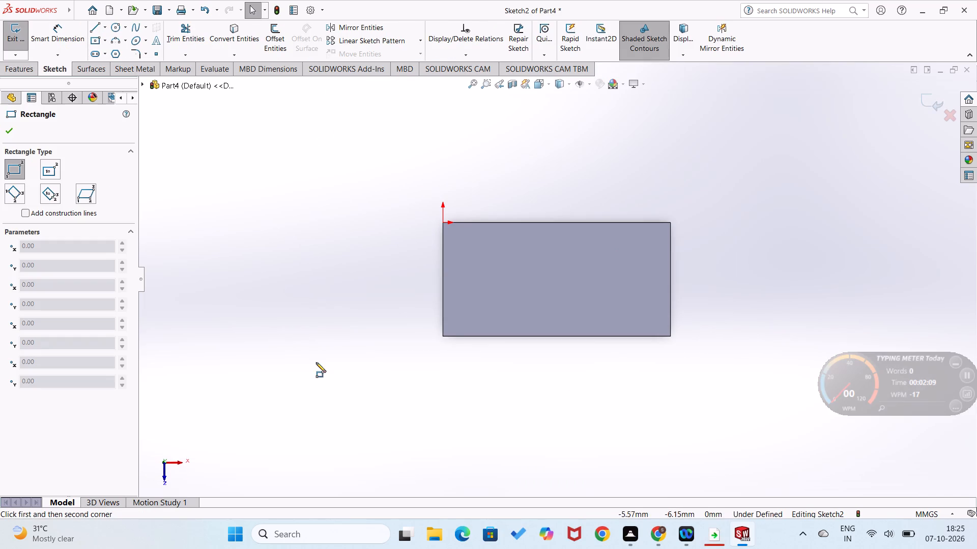
pyautogui.click(443, 337)
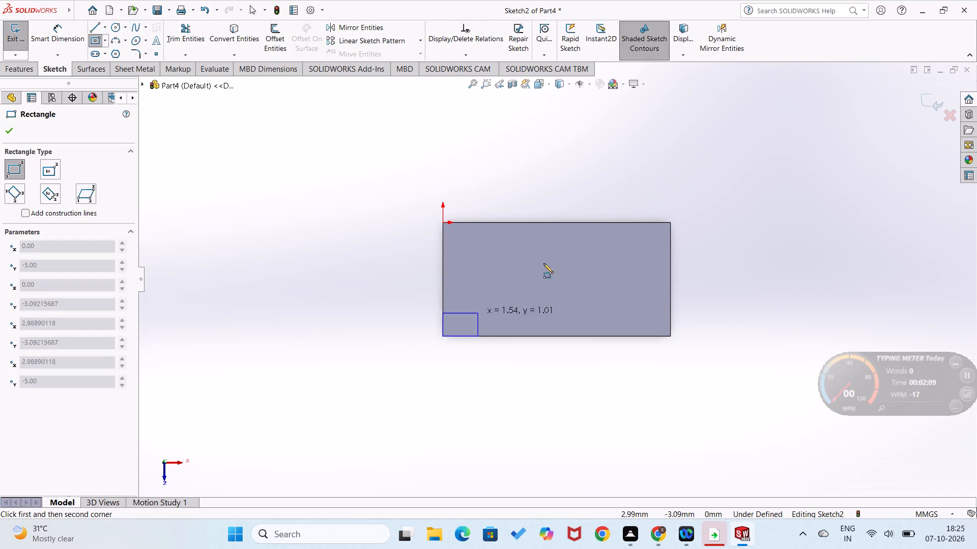
pyautogui.scroll(5, 644, 153)
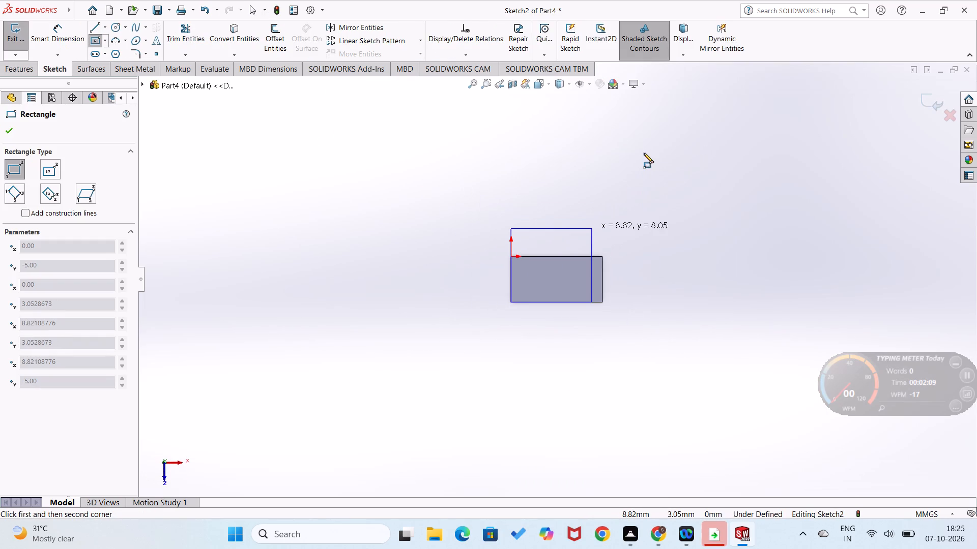
pyautogui.click(604, 127)
# Delete the rectangle's short side that lies along the front edge of the end face.
pyautogui.moveTo(474, 237); pyautogui.dragTo(451, 323, button='right')
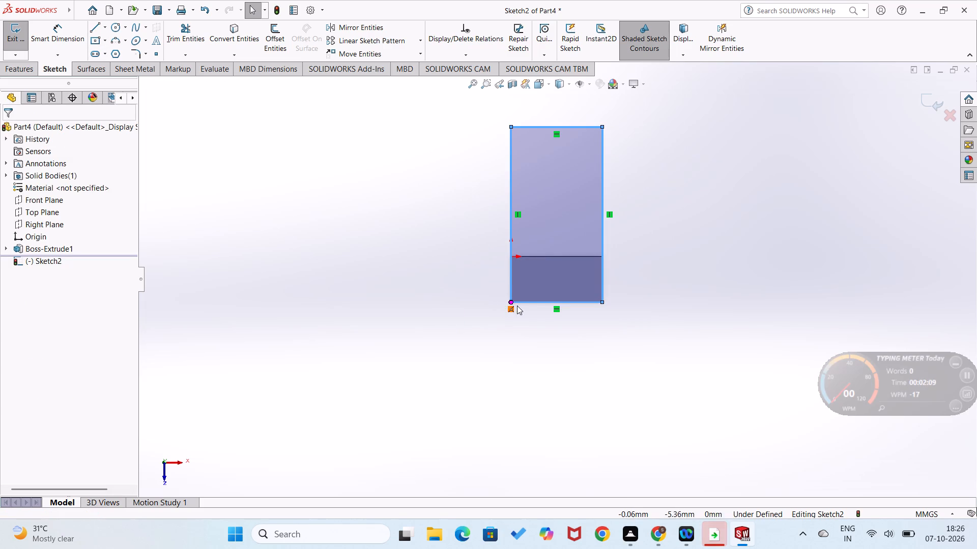
pyautogui.click(537, 303)
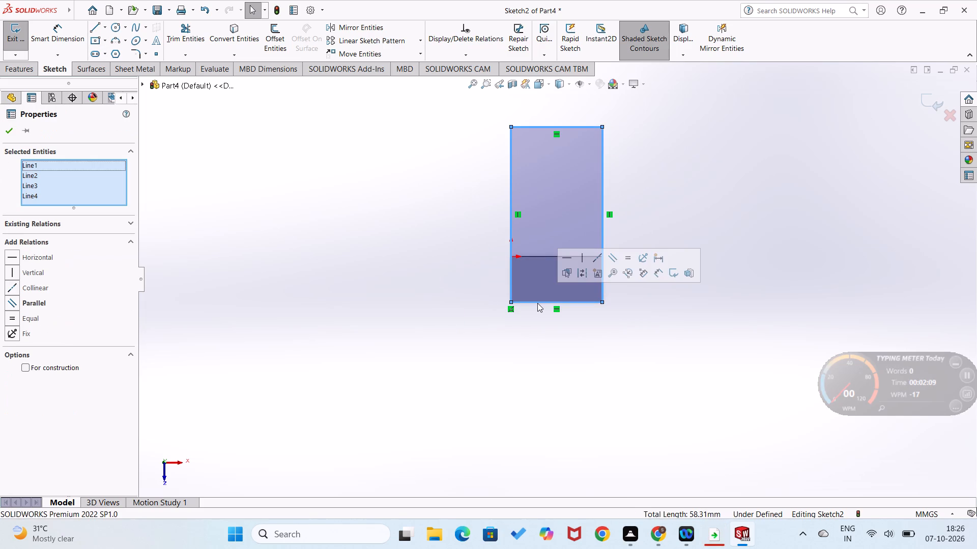
pyautogui.press('Escape')
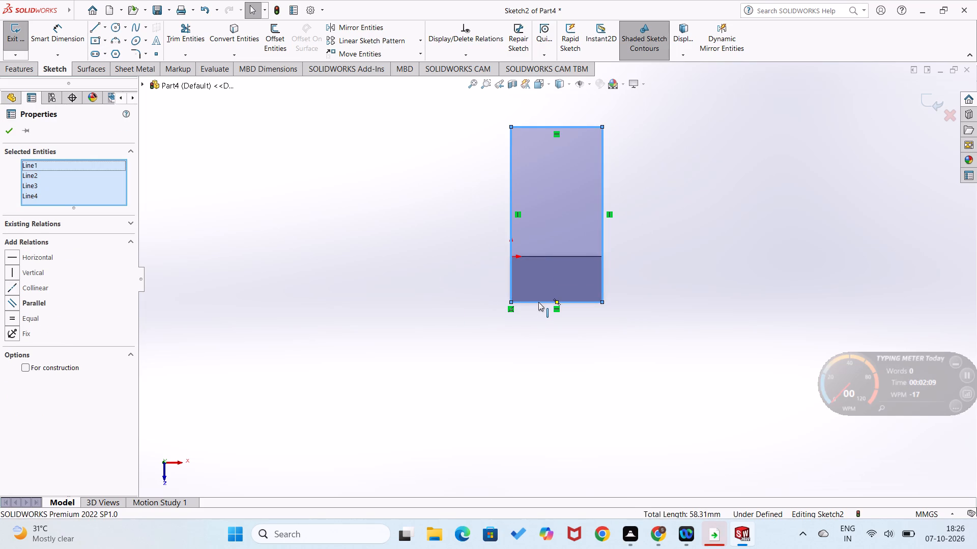
pyautogui.press('Escape')
pyautogui.click(538, 302)
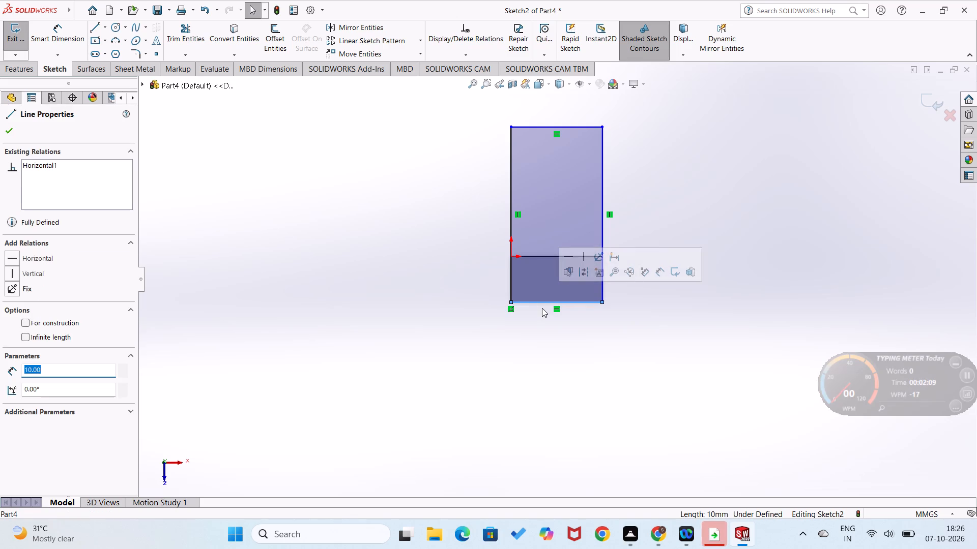
pyautogui.press('Delete')
# Sketch a second rectangle 10 mm wide and about 7.65 mm long, extending outward from the front edge of the end face.
pyautogui.moveTo(471, 317); pyautogui.dragTo(450, 380, button='right')
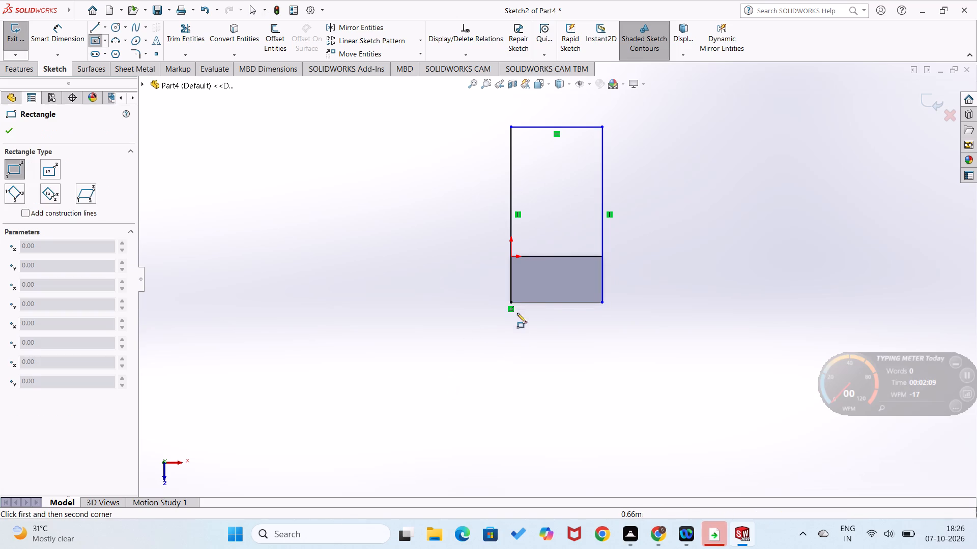
pyautogui.click(512, 302)
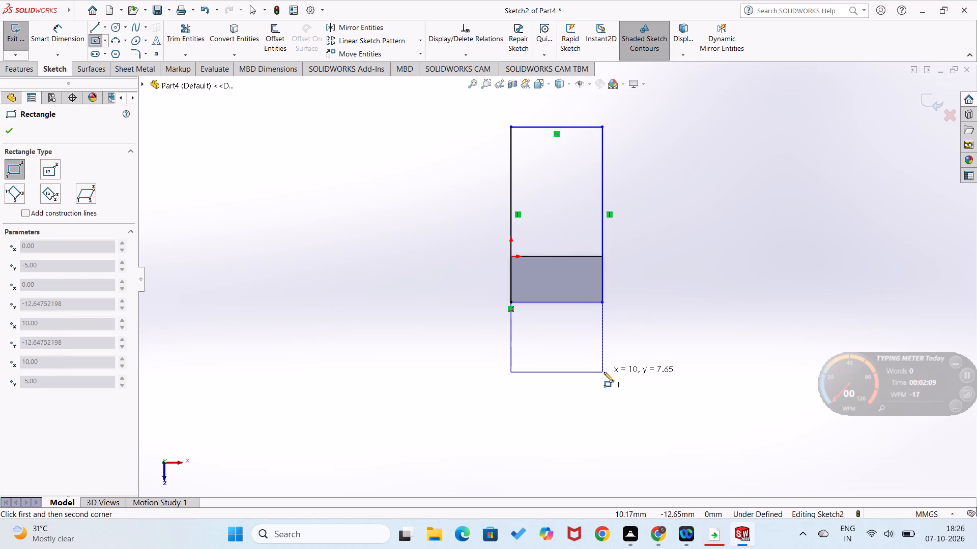
pyautogui.click(604, 372)
# Delete the line shared by the two rectangles so they form one open-through outline.
pyautogui.moveTo(493, 418); pyautogui.dragTo(464, 321, button='right')
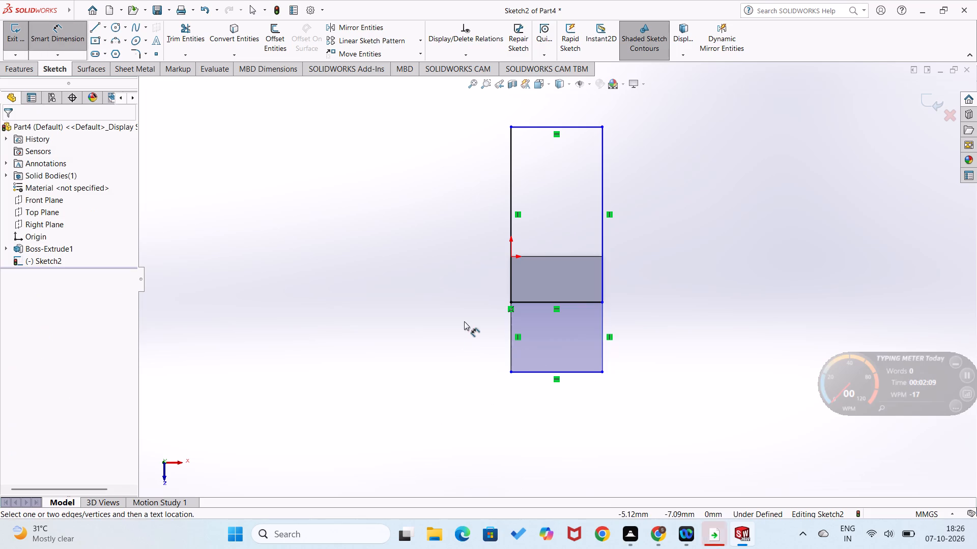
pyautogui.click(538, 304)
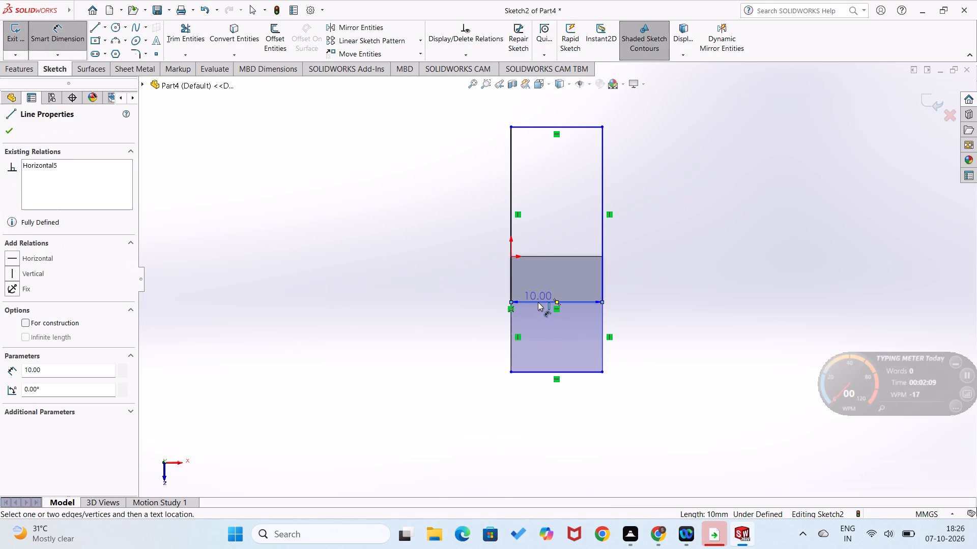
pyautogui.press('Delete')
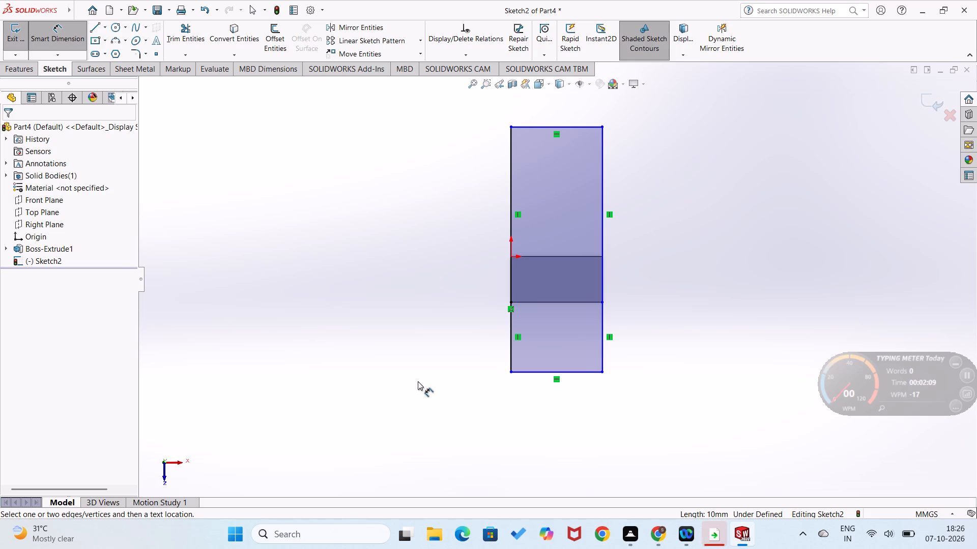
# Dimension the left side of the longer upper portion of the outline to 20 mm.
pyautogui.moveTo(425, 390); pyautogui.dragTo(443, 403, button='middle')
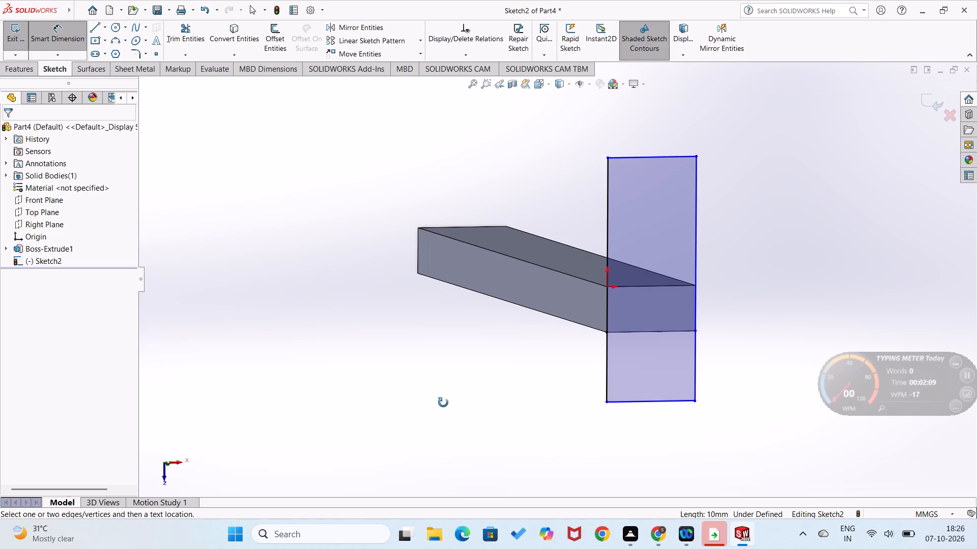
pyautogui.moveTo(443, 403); pyautogui.dragTo(436, 399, button='middle')
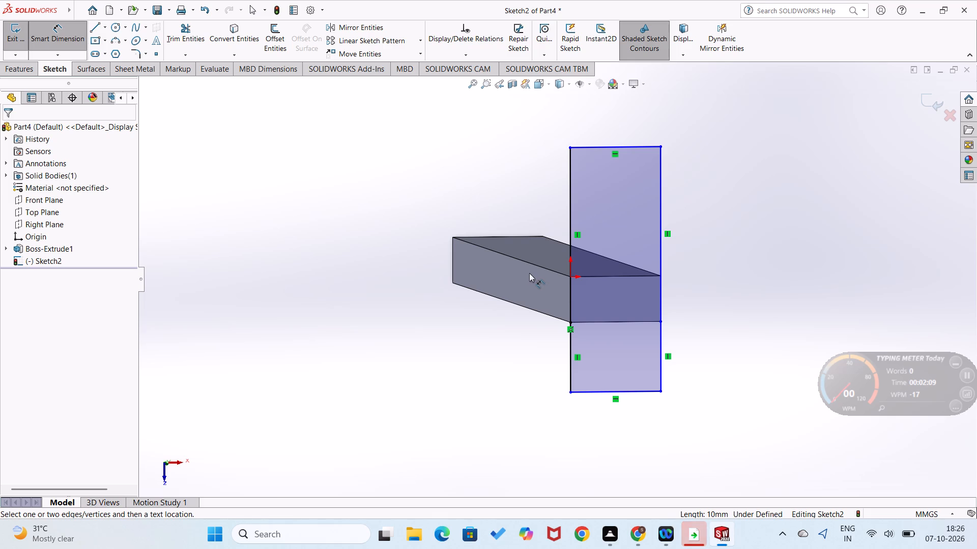
pyautogui.hotkey('ctrl', '8')
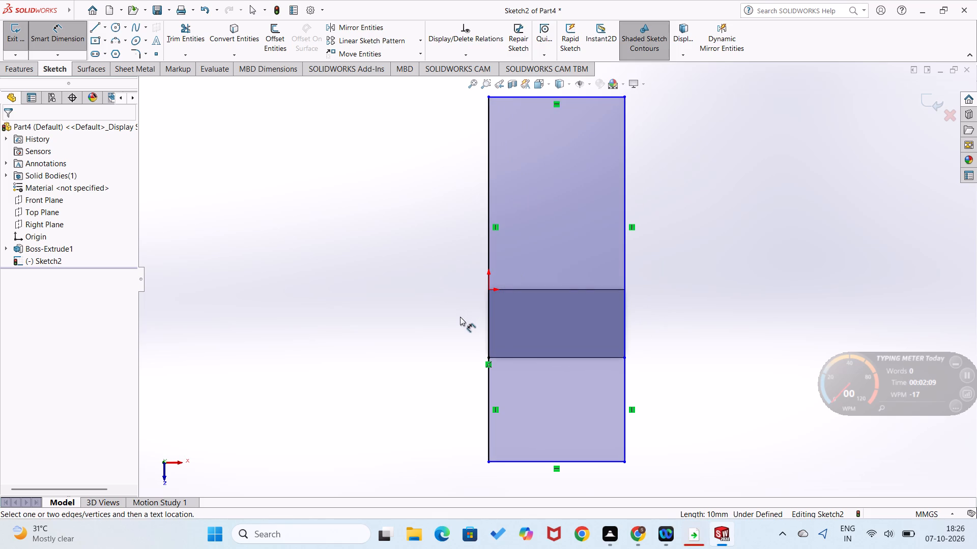
pyautogui.click(487, 267)
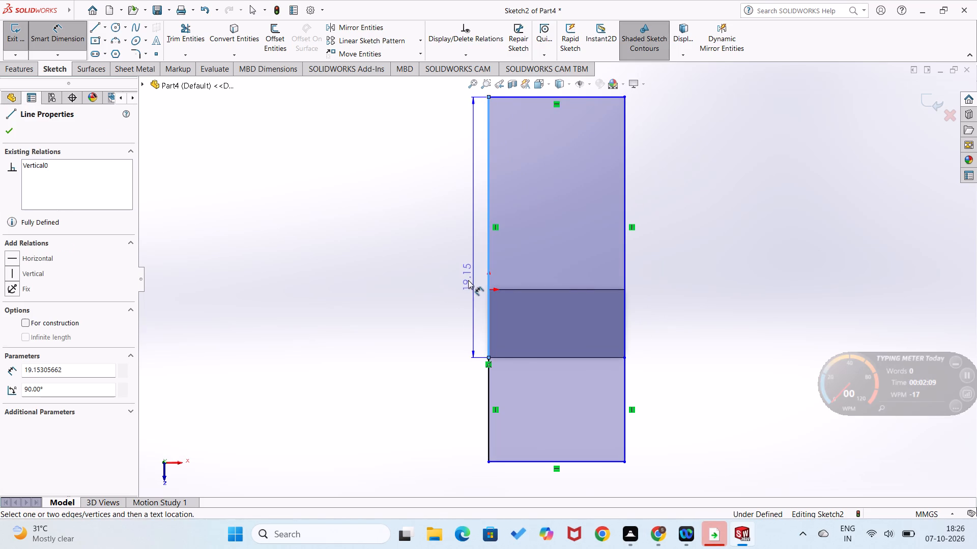
pyautogui.click(466, 281)
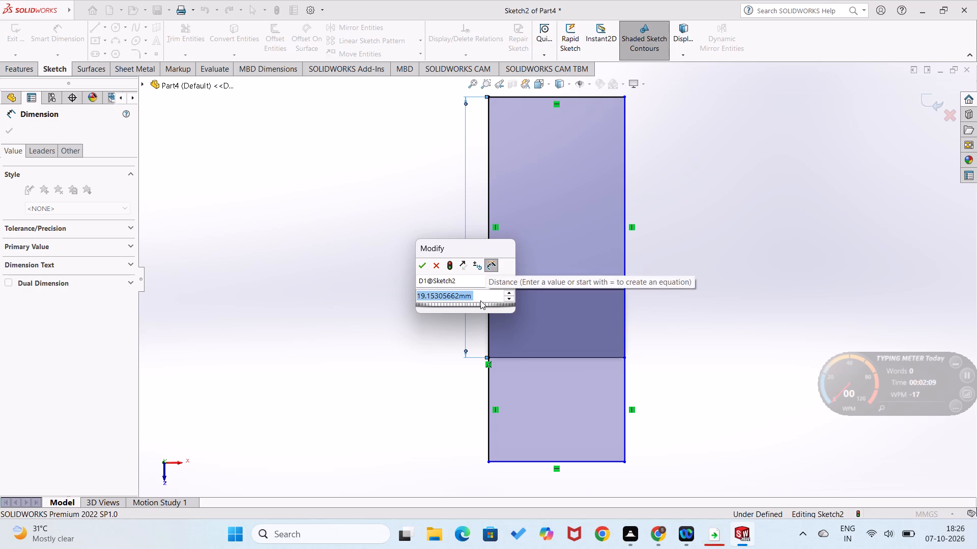
pyautogui.write('20')
pyautogui.press('Return')
pyautogui.click(428, 337)
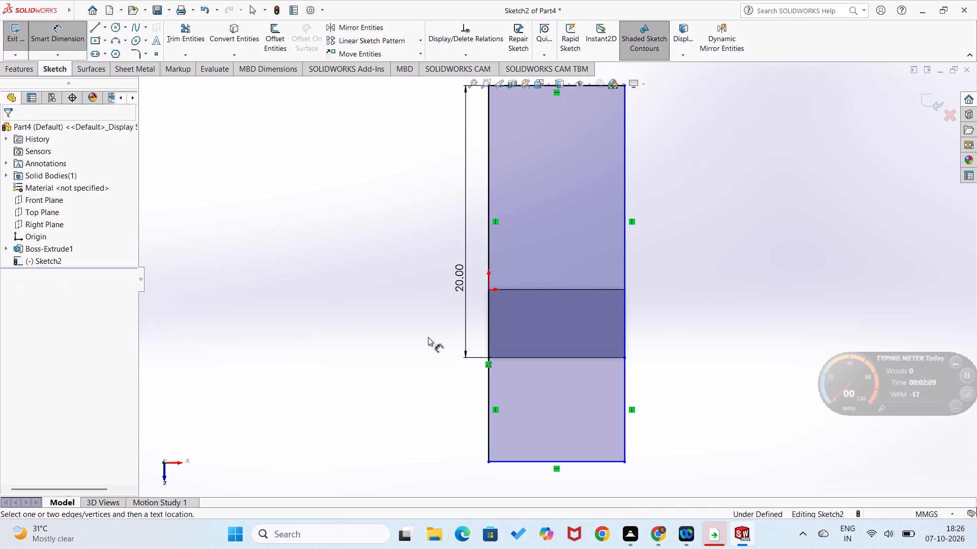
# Dimension the left side of the shorter lower portion of the outline to 5 mm.
pyautogui.click(487, 413)
pyautogui.click(462, 428)
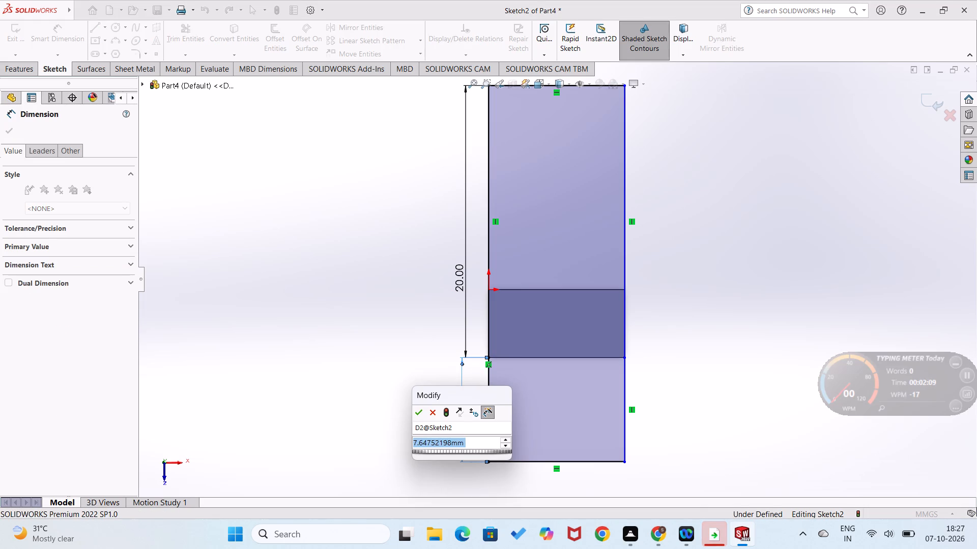
pyautogui.press('8')
pyautogui.press('BackSpace')
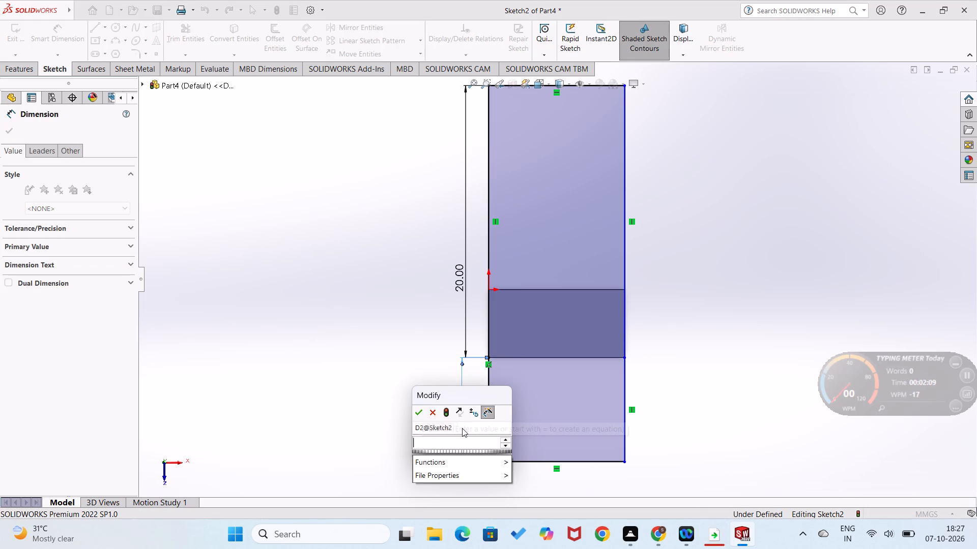
pyautogui.press('5')
pyautogui.press('Return')
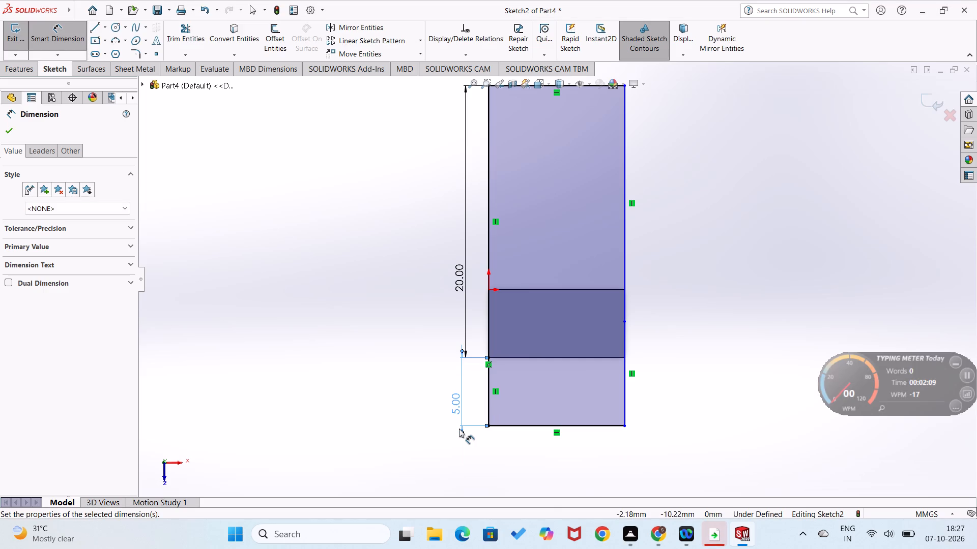
pyautogui.click(459, 429)
pyautogui.click(444, 450)
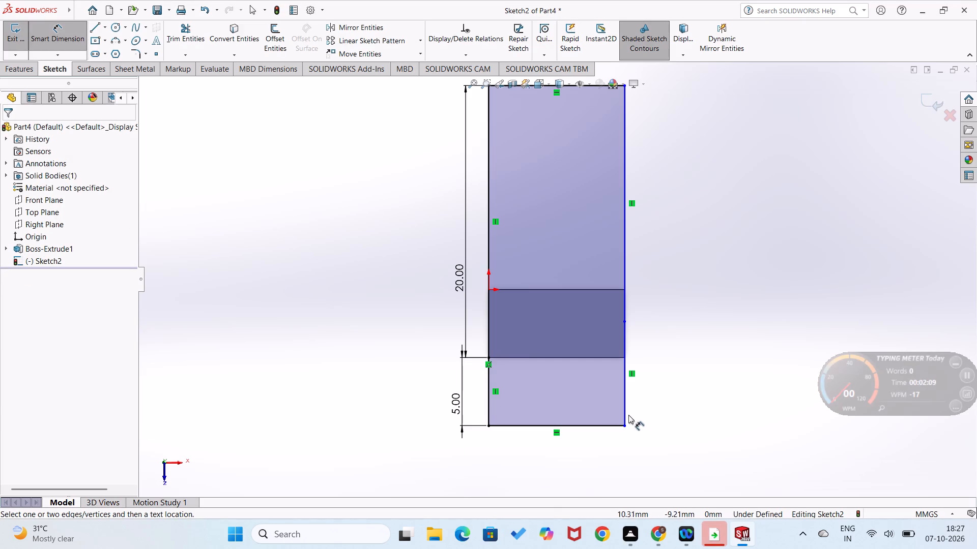
# Dimension the right side of the shorter lower portion of the outline to 5 mm.
pyautogui.click(623, 414)
pyautogui.click(647, 410)
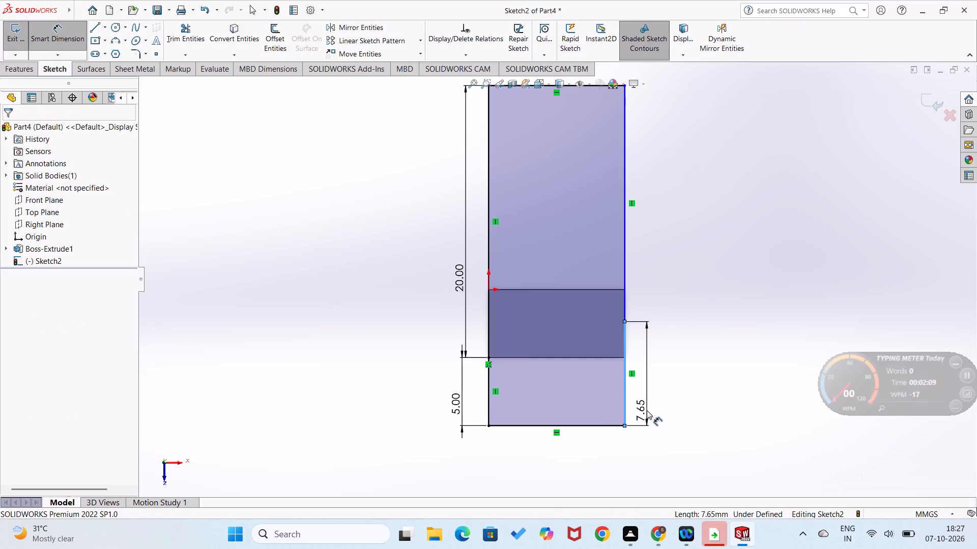
pyautogui.press('5')
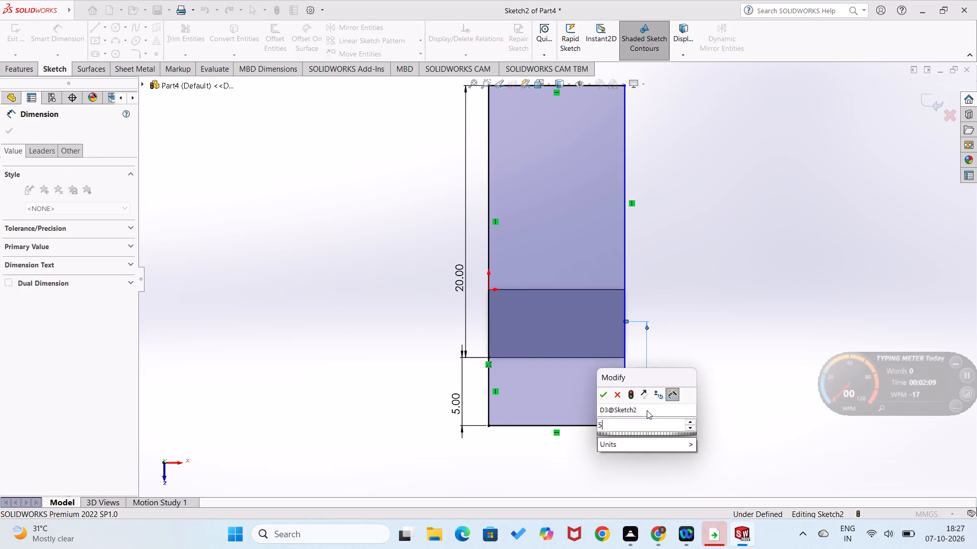
pyautogui.press('Return')
pyautogui.click(737, 413)
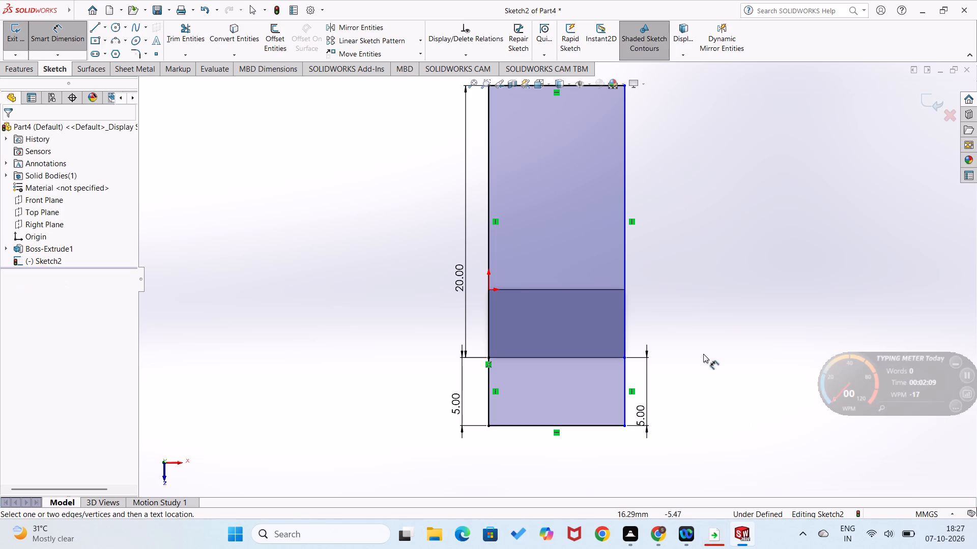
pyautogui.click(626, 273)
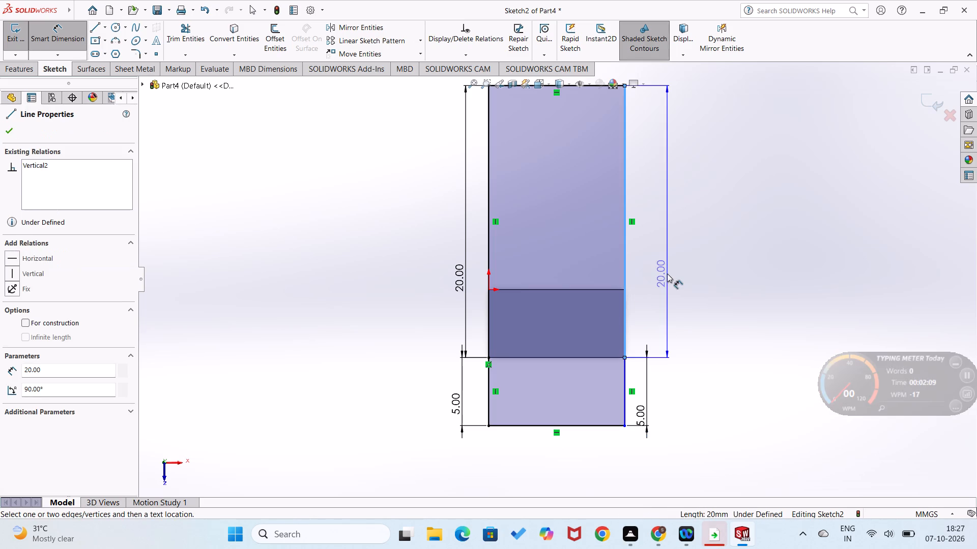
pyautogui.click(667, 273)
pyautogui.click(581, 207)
# Dimension the top edge of the outline to a width of 10 mm.
pyautogui.scroll(2, 581, 207)
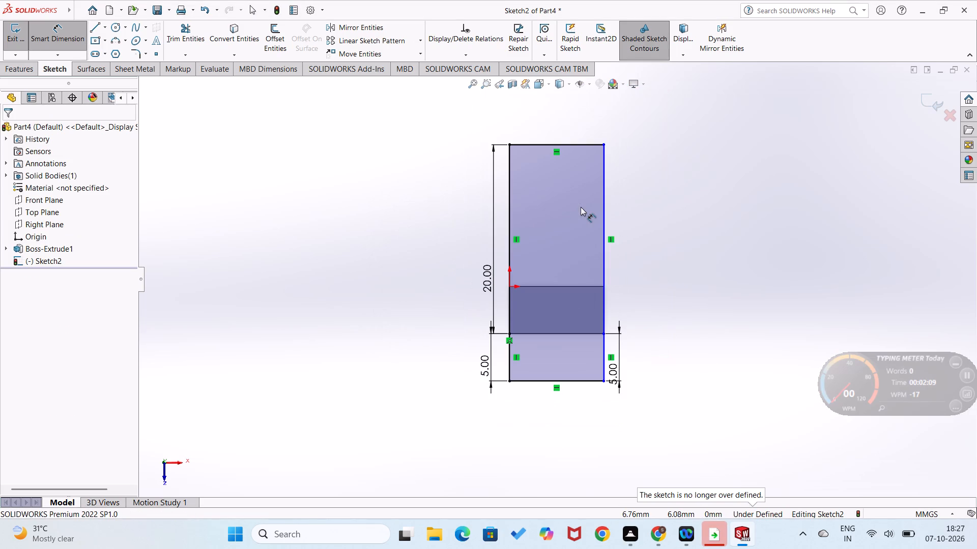
pyautogui.click(590, 147)
pyautogui.click(596, 119)
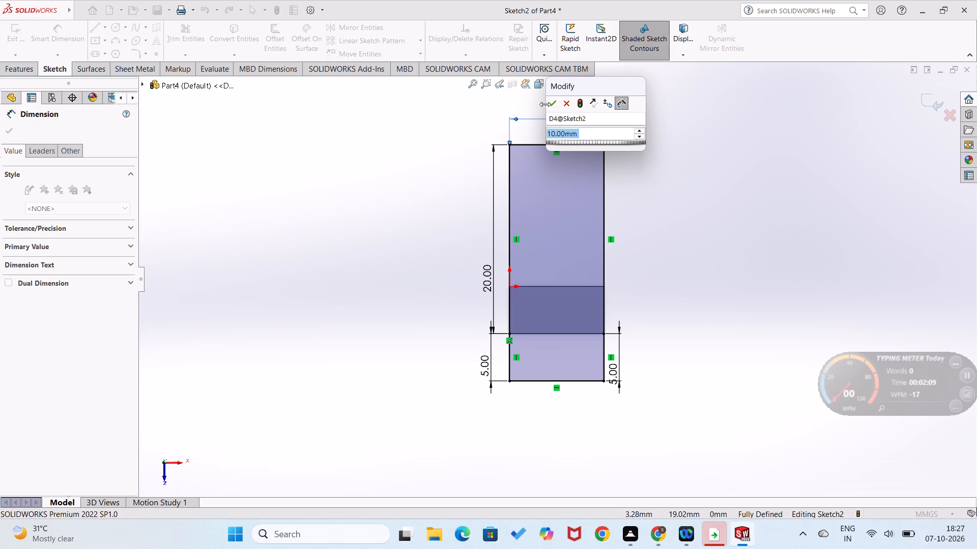
pyautogui.click(552, 106)
pyautogui.click(400, 275)
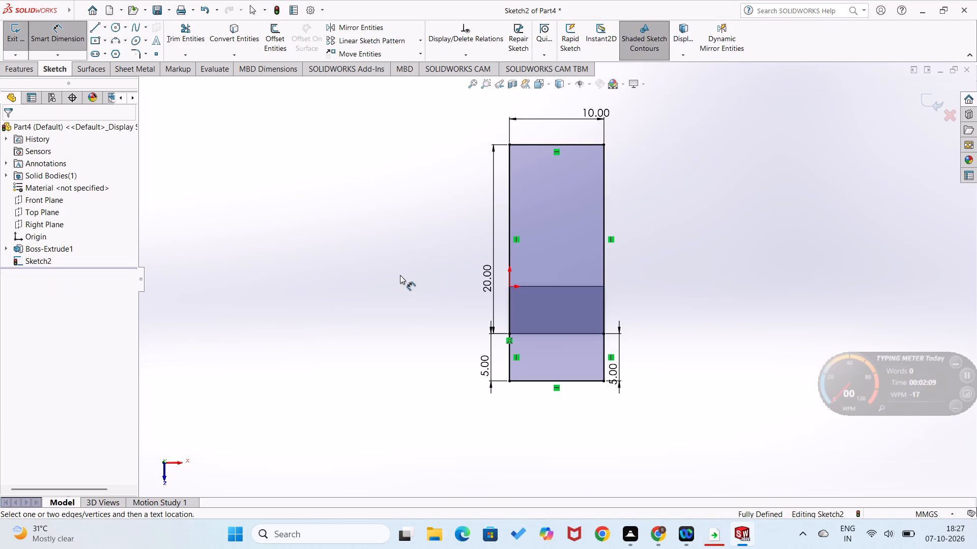
# Set the length of the outline's longer upper portion to 50 mm.
pyautogui.moveTo(393, 321); pyautogui.dragTo(420, 379, button='middle')
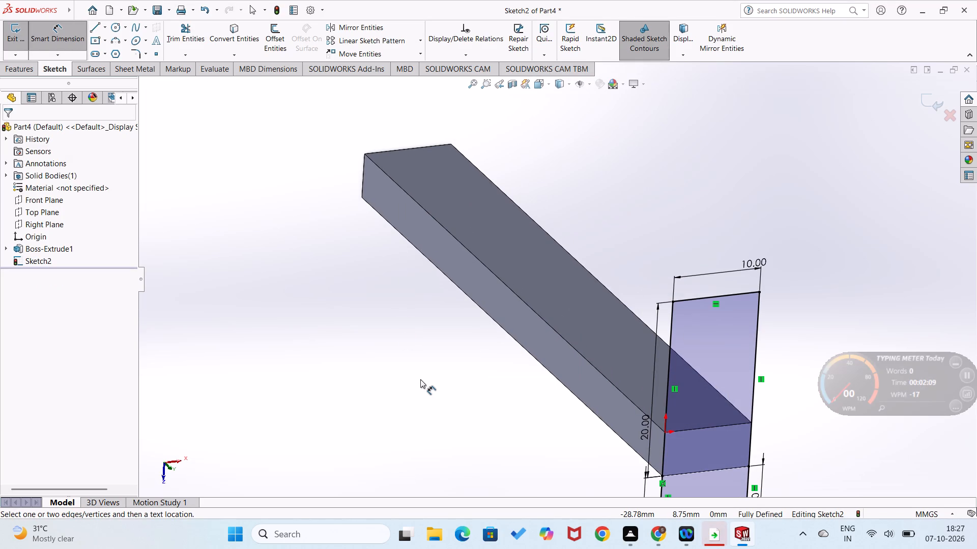
pyautogui.scroll(2, 428, 381)
pyautogui.doubleClick(619, 391)
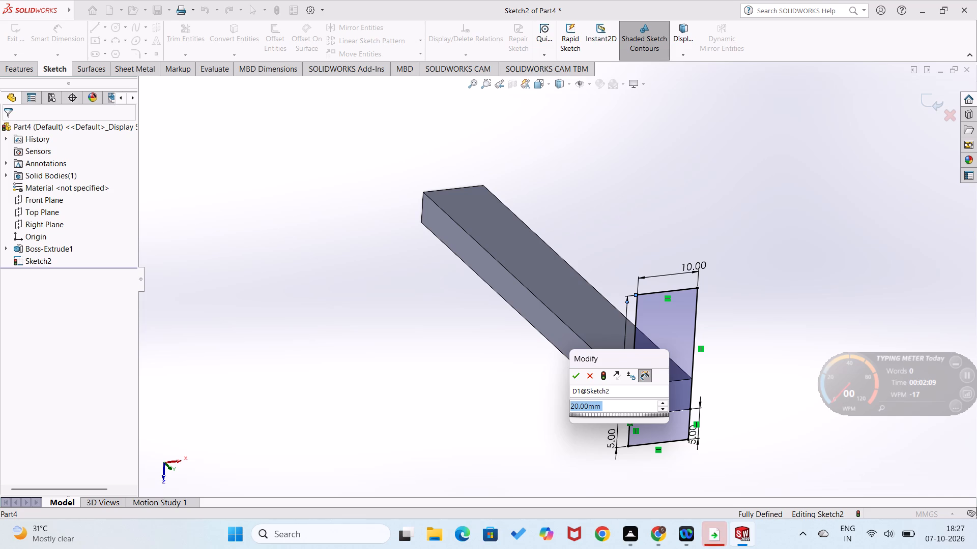
pyautogui.write('50')
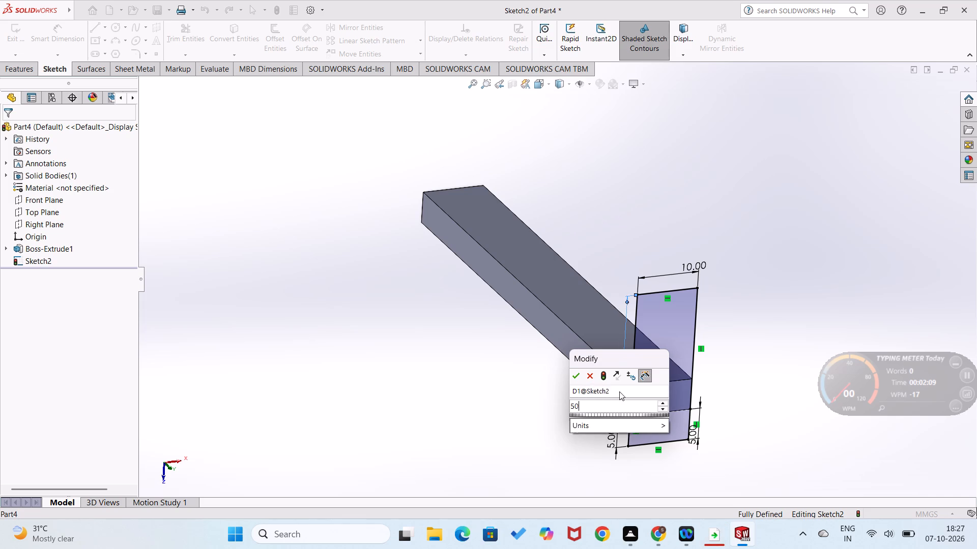
pyautogui.press('Return')
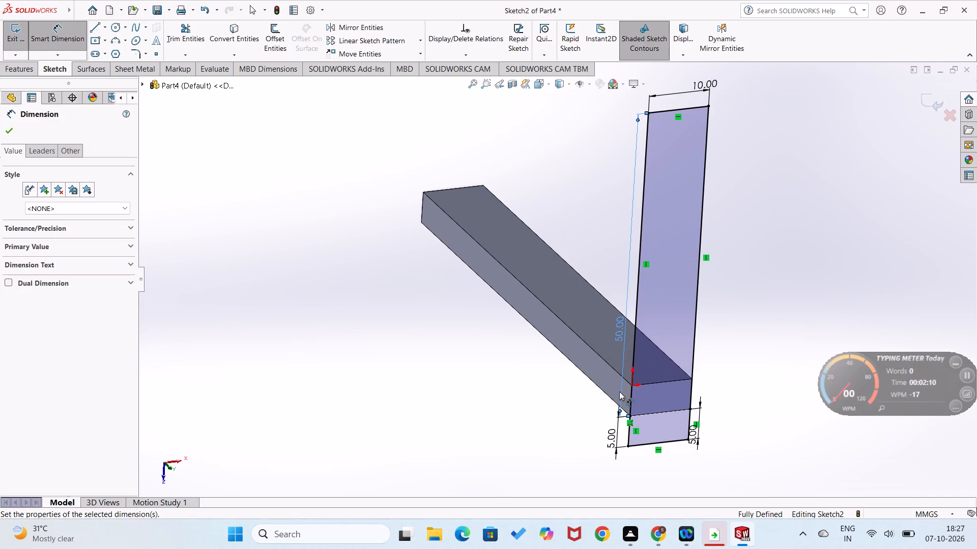
pyautogui.click(8, 134)
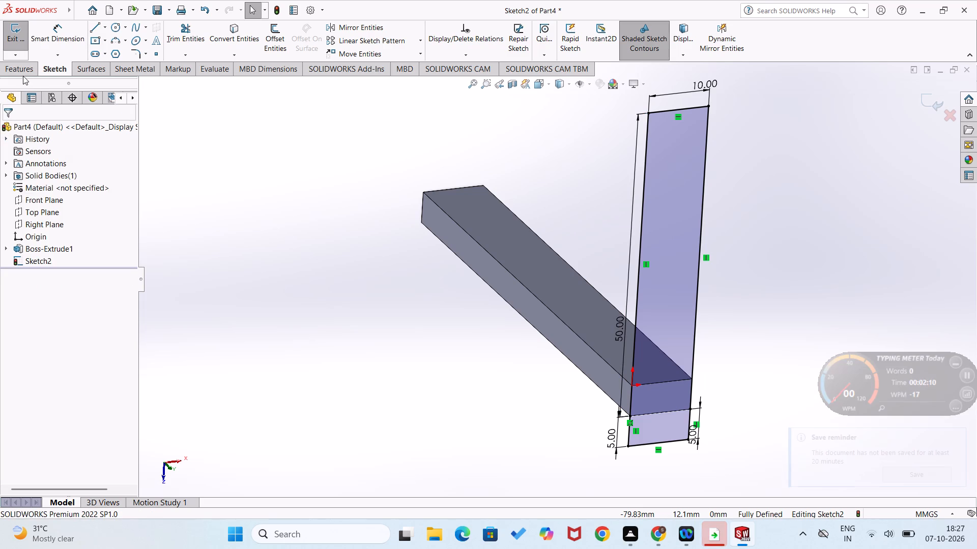
# Extrude the outline 5 mm as a merged boss, with the direction reversed toward the bar.
pyautogui.click(24, 71)
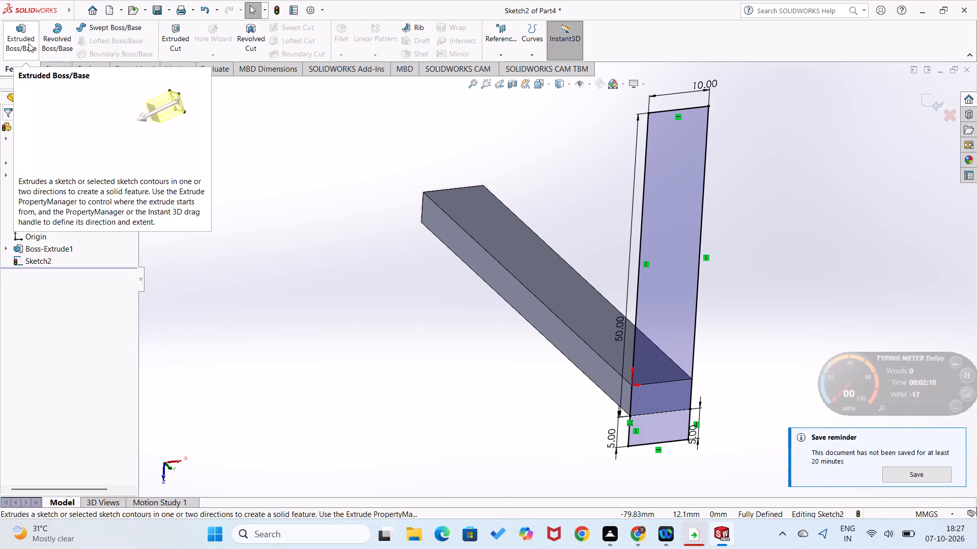
pyautogui.click(28, 43)
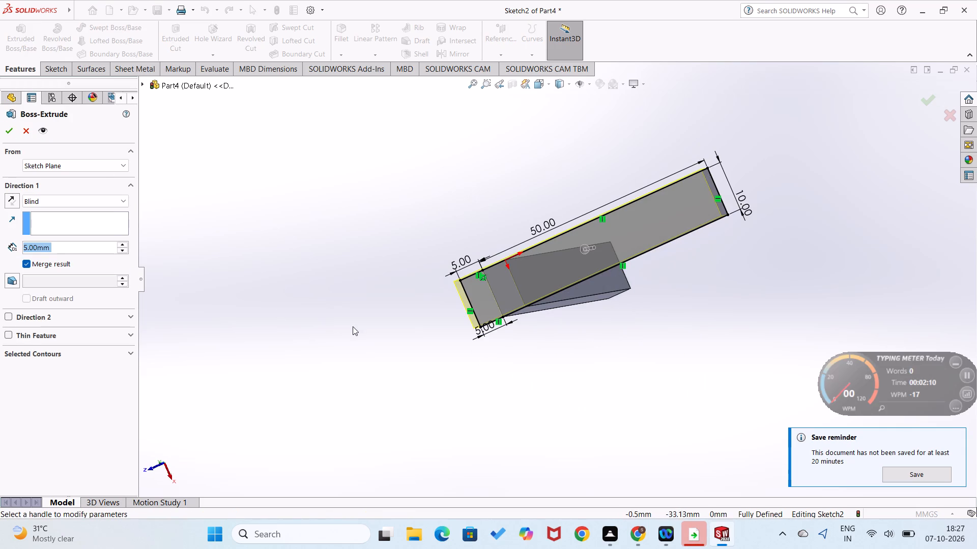
pyautogui.moveTo(347, 328); pyautogui.dragTo(277, 313, button='middle')
pyautogui.click(14, 203)
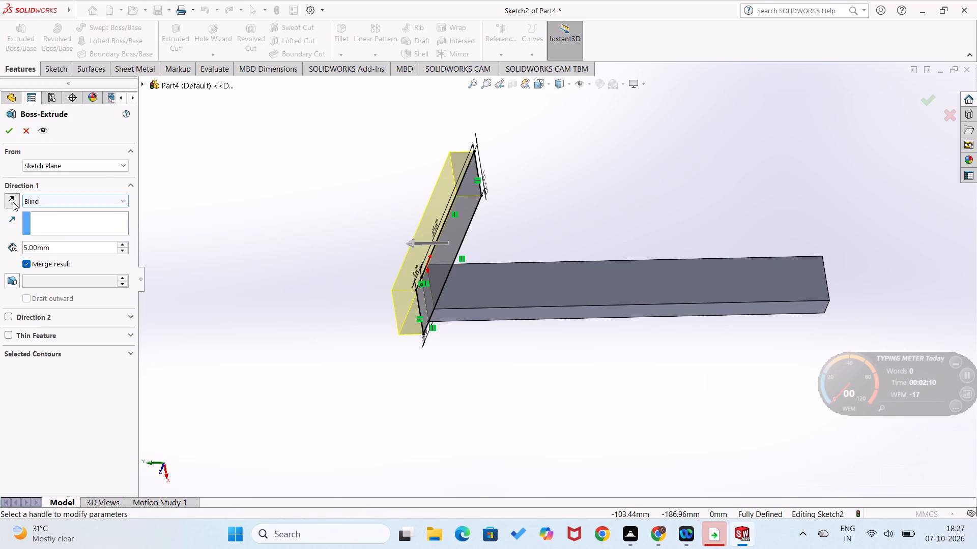
pyautogui.click(8, 135)
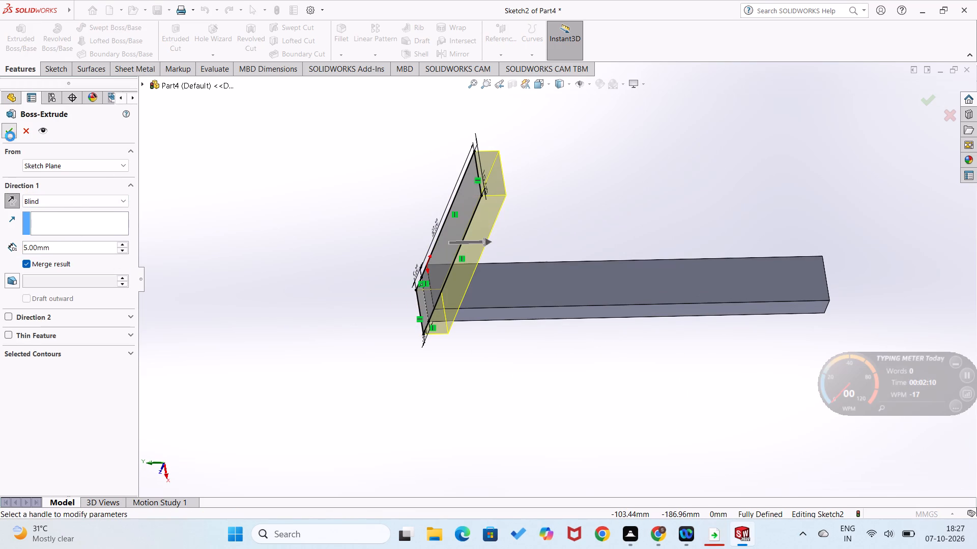
pyautogui.click(263, 288)
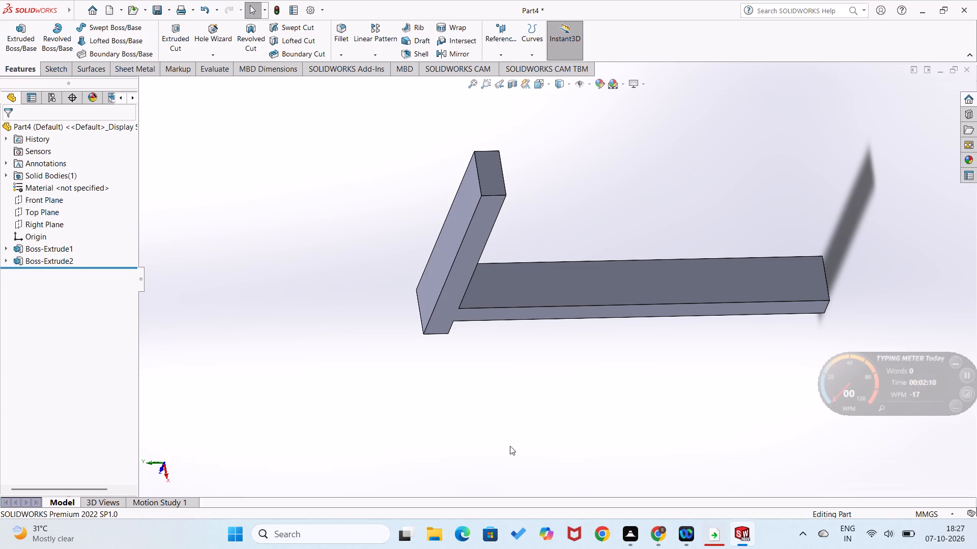
# On the bar's opposite end face, sketch a 10 by about 55 mm rectangle whose corners match the first leg.
pyautogui.moveTo(503, 442); pyautogui.dragTo(363, 369, button='middle')
pyautogui.rightClick(666, 226)
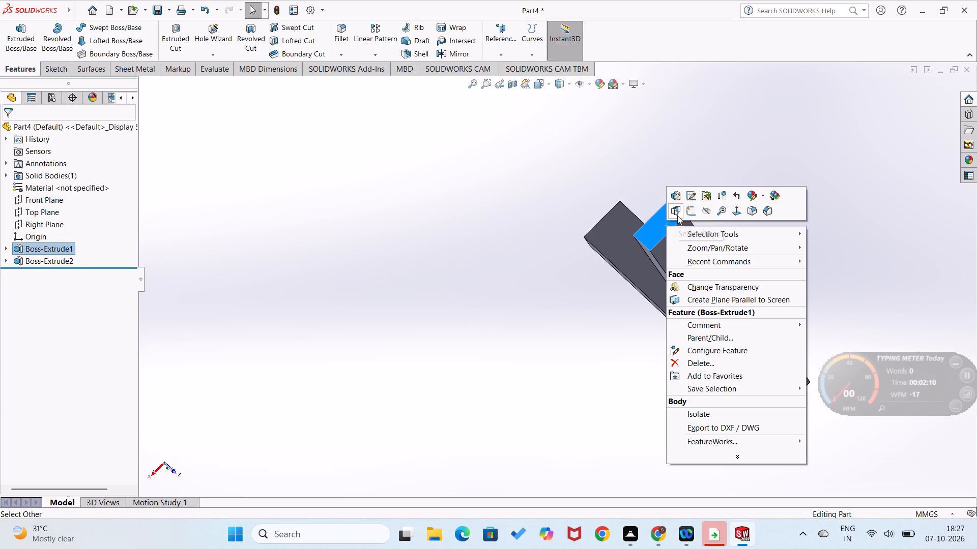
pyautogui.click(685, 214)
pyautogui.moveTo(714, 249); pyautogui.dragTo(712, 252, button='right')
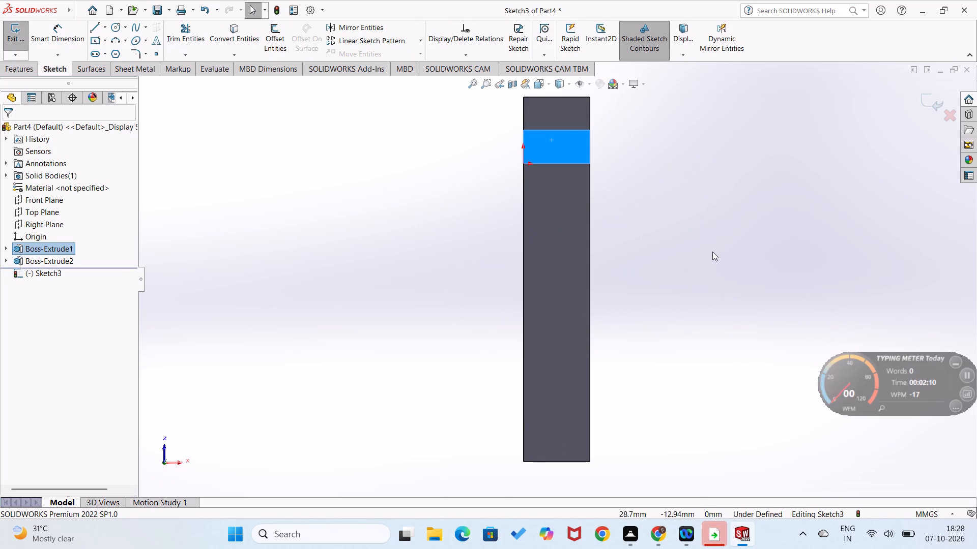
pyautogui.moveTo(712, 252); pyautogui.dragTo(665, 334, button='right')
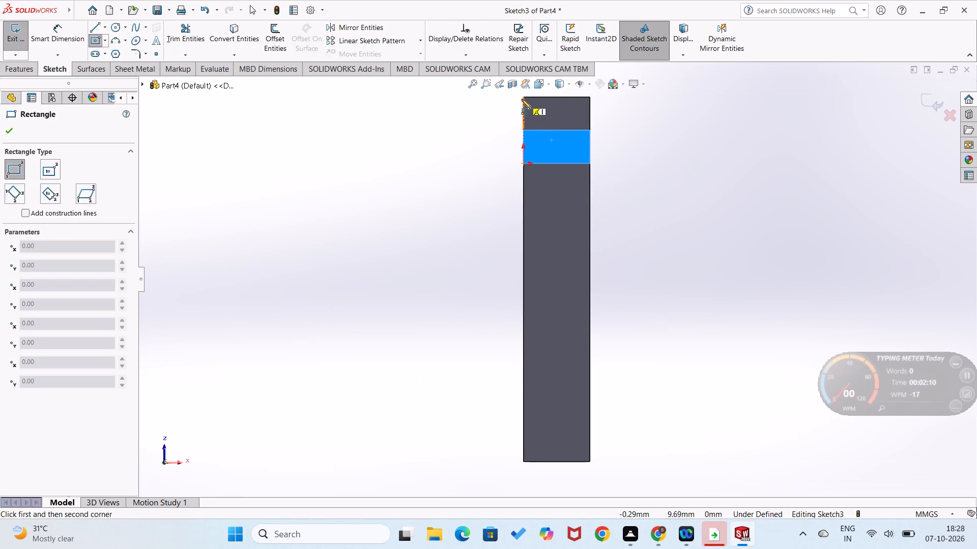
pyautogui.click(523, 98)
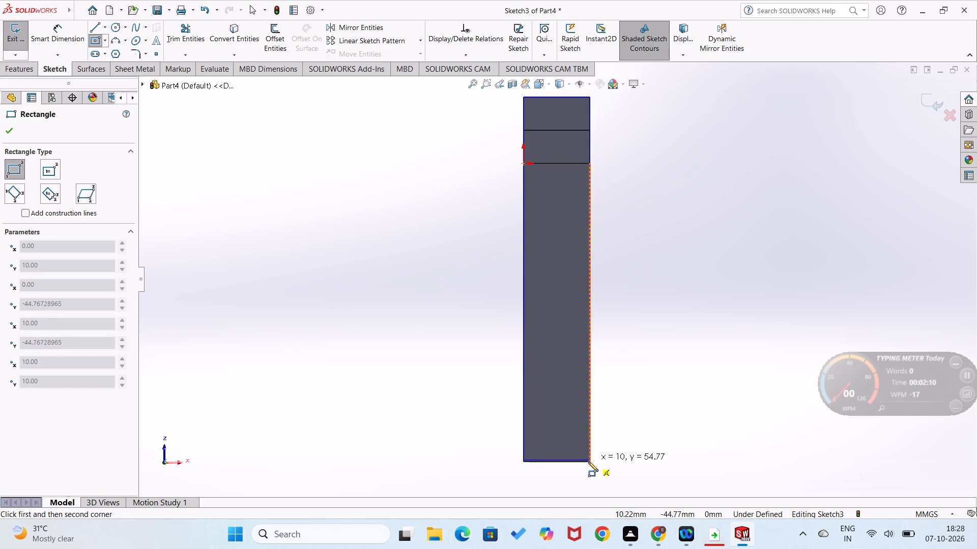
pyautogui.click(589, 463)
pyautogui.moveTo(653, 452); pyautogui.dragTo(652, 364, button='right')
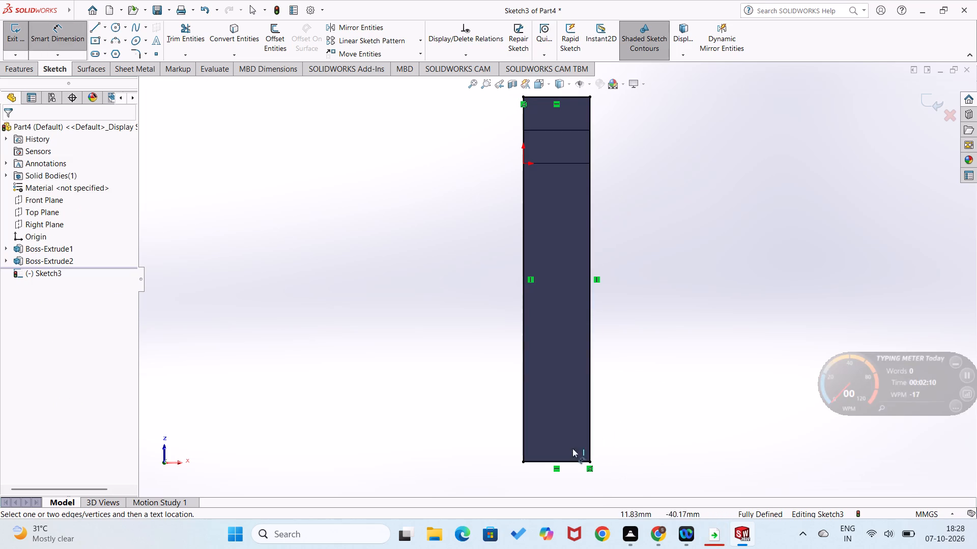
# Extrude the rectangle 5 mm as a merged boss, reversed toward the bar, to form the second leg.
pyautogui.moveTo(420, 484); pyautogui.dragTo(434, 425, button='middle')
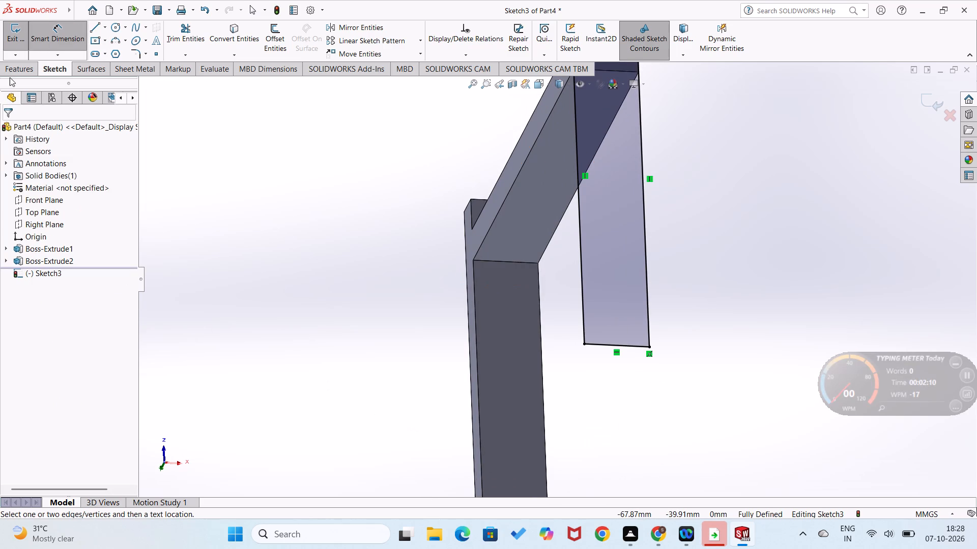
pyautogui.click(20, 72)
pyautogui.click(15, 46)
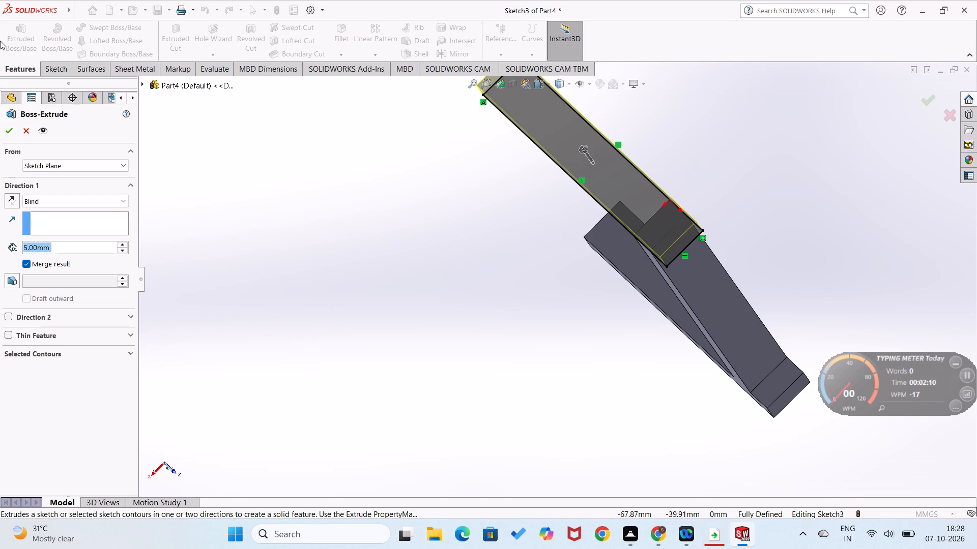
pyautogui.moveTo(275, 359); pyautogui.dragTo(346, 388, button='middle')
pyautogui.click(15, 199)
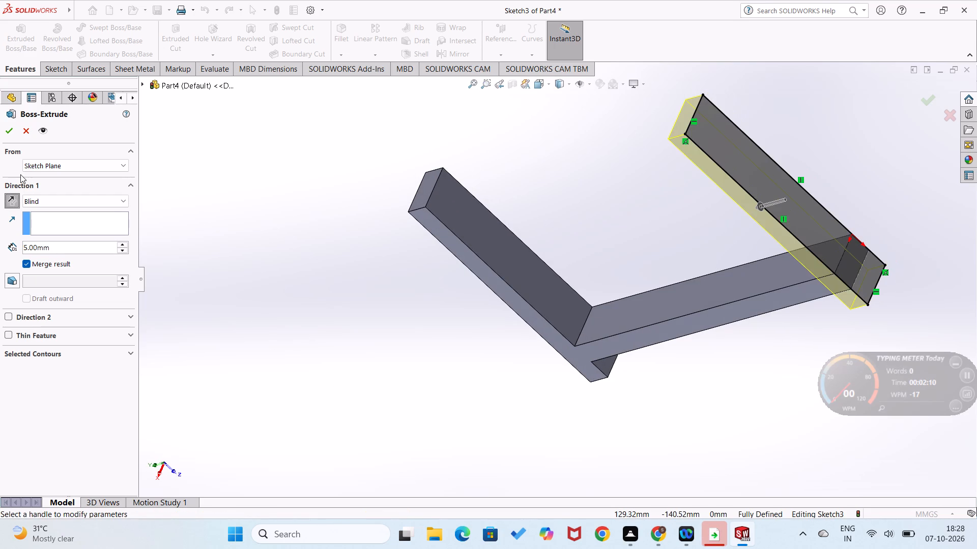
pyautogui.click(7, 128)
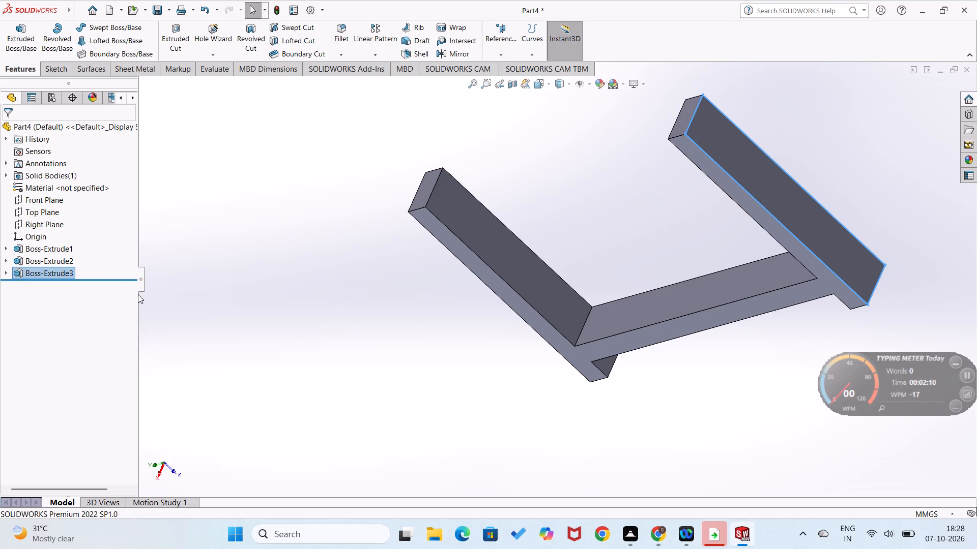
# Start a sketch on the outer face of the second leg.
pyautogui.moveTo(245, 394); pyautogui.dragTo(248, 416, button='middle')
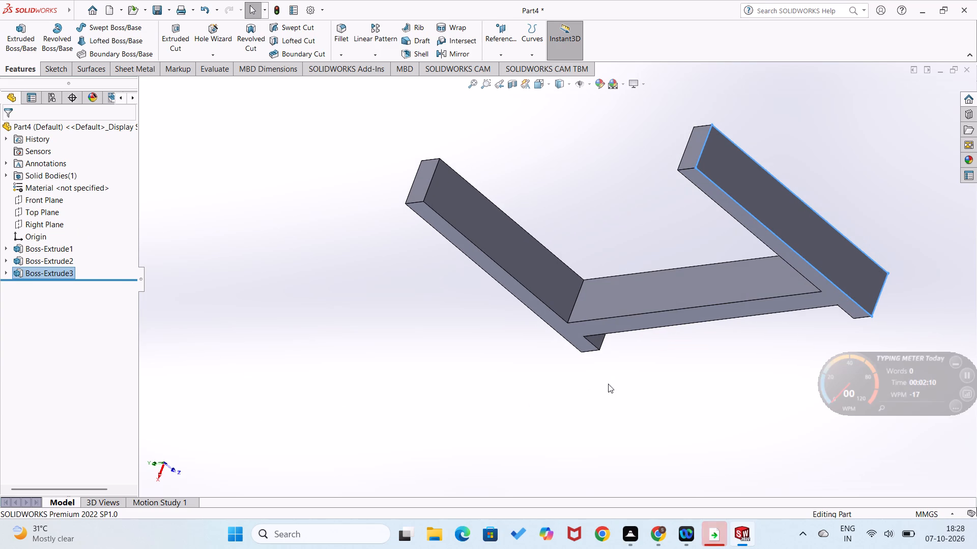
pyautogui.moveTo(615, 384); pyautogui.dragTo(565, 479, button='middle')
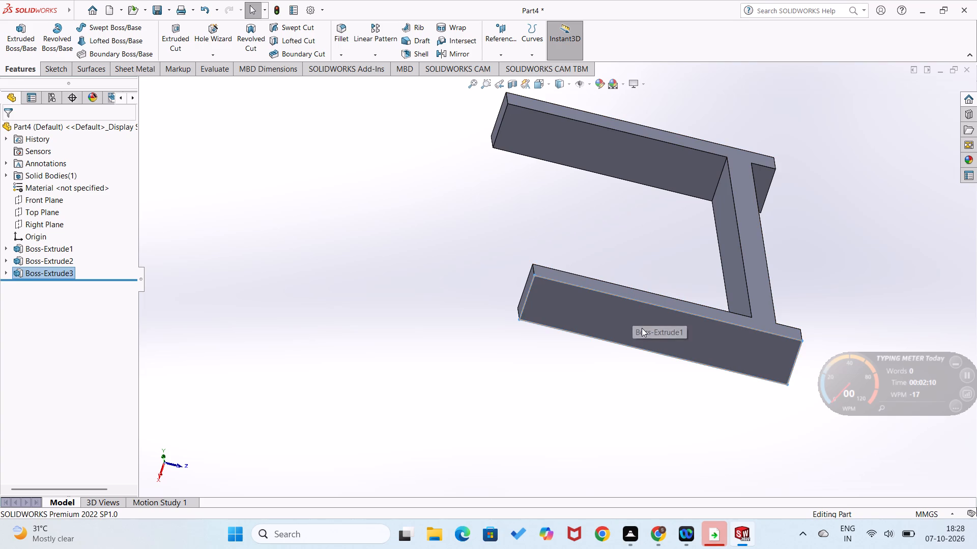
pyautogui.scroll(2, 656, 346)
pyautogui.rightClick(676, 323)
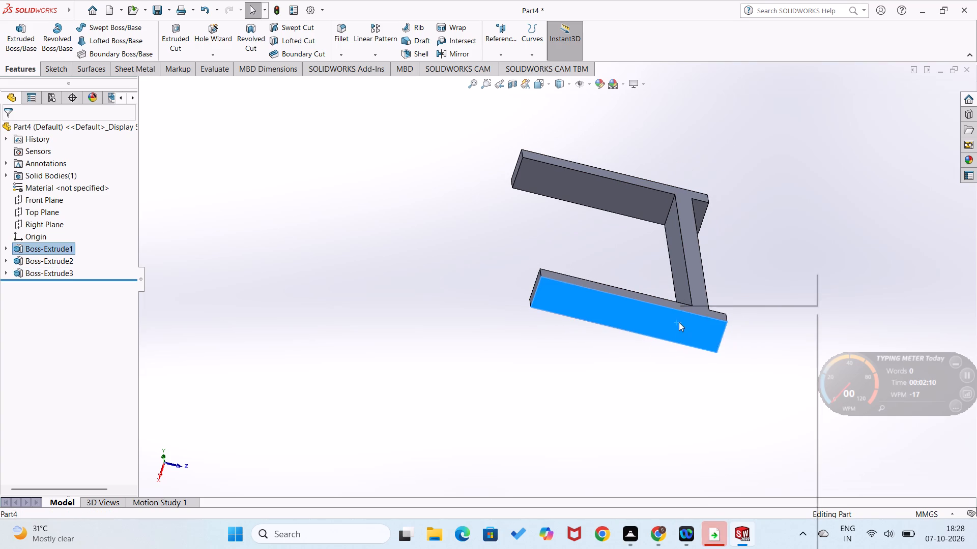
pyautogui.click(703, 298)
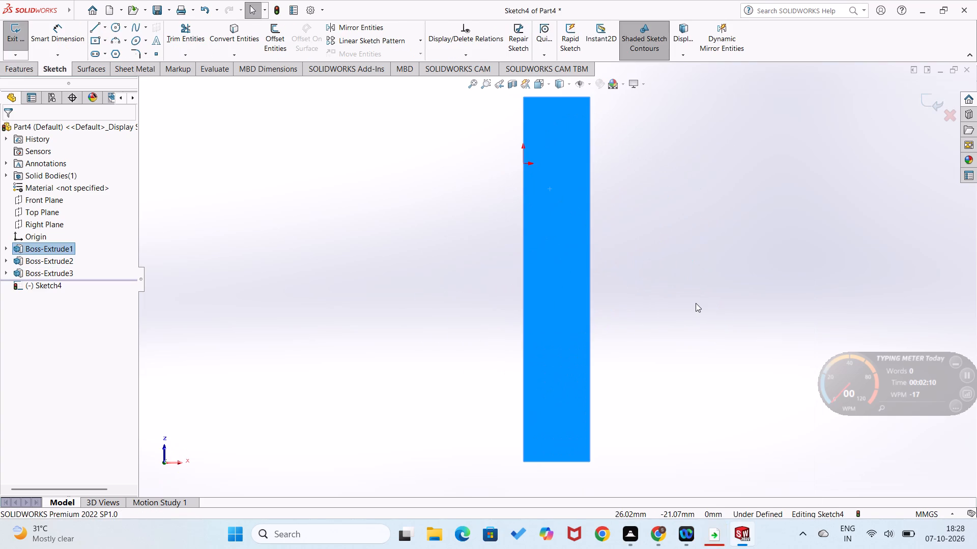
# Leave the empty sketch and start a new one on the outer face of the opposite leg.
pyautogui.click(695, 303)
pyautogui.moveTo(688, 308); pyautogui.dragTo(585, 342, button='middle')
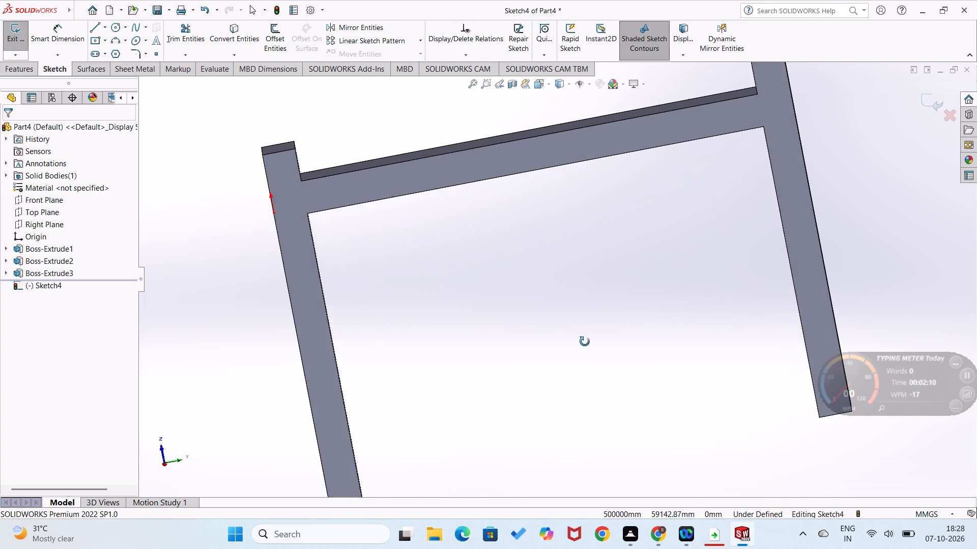
pyautogui.moveTo(585, 342); pyautogui.dragTo(645, 391, button='middle')
pyautogui.scroll(2, 645, 391)
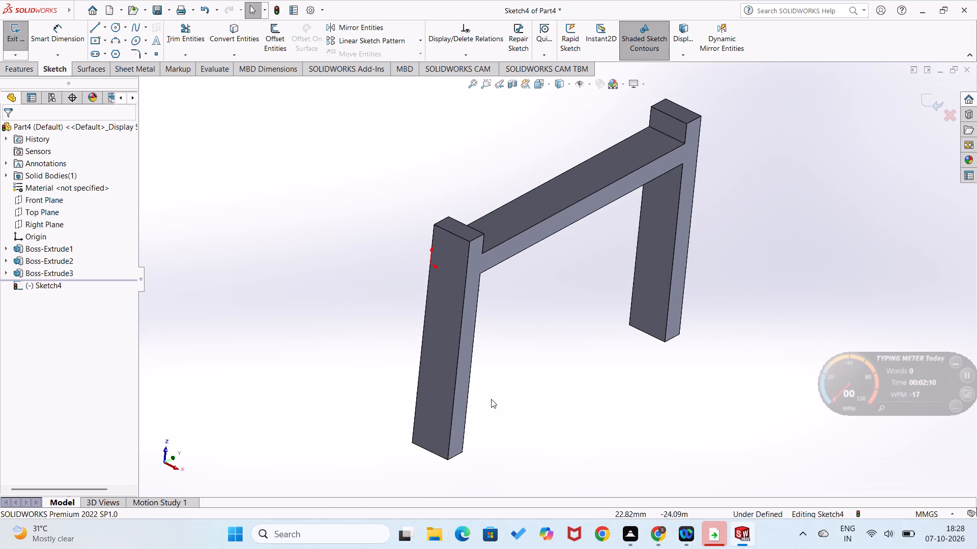
pyautogui.hotkey('ctrl', '7')
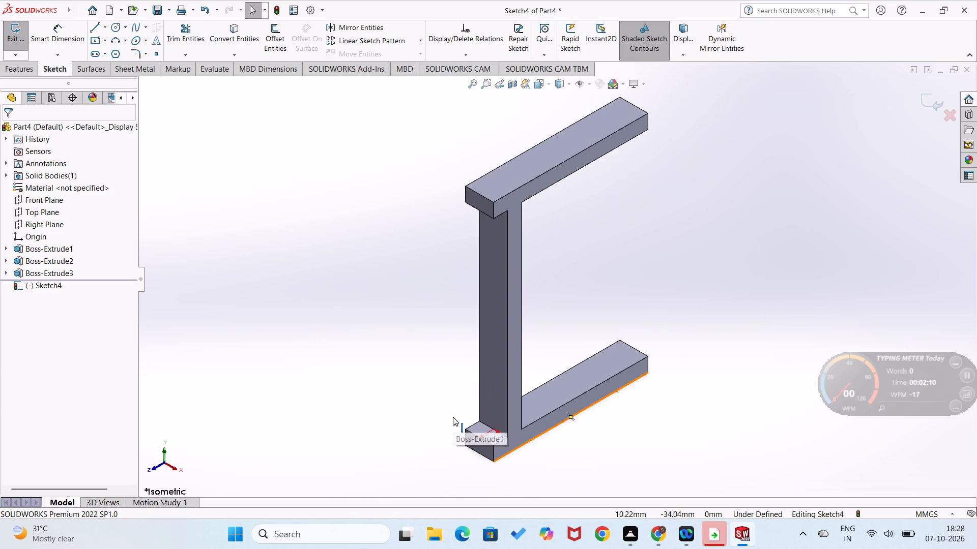
pyautogui.scroll(1, 604, 245)
pyautogui.moveTo(597, 253); pyautogui.dragTo(567, 288, button='middle')
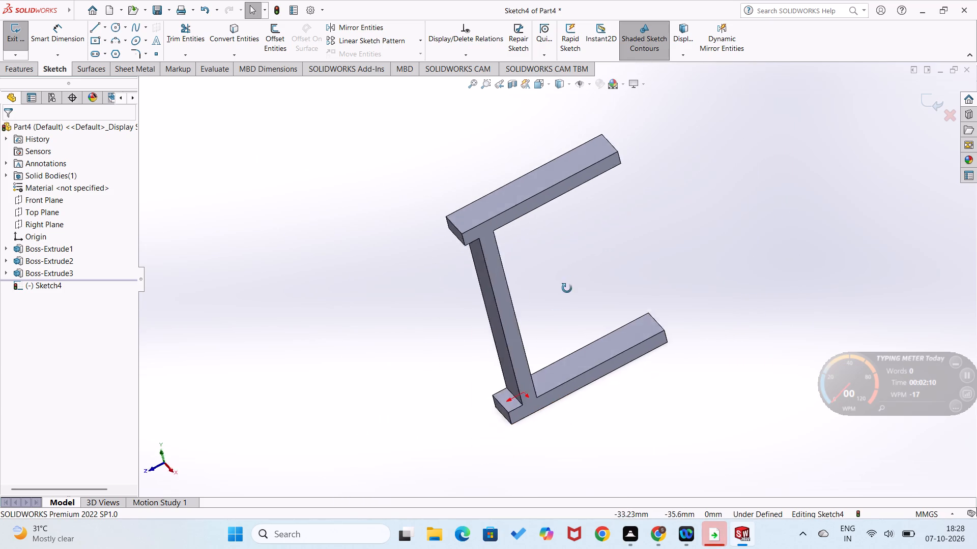
pyautogui.moveTo(567, 288); pyautogui.dragTo(539, 337, button='middle')
pyautogui.rightClick(476, 231)
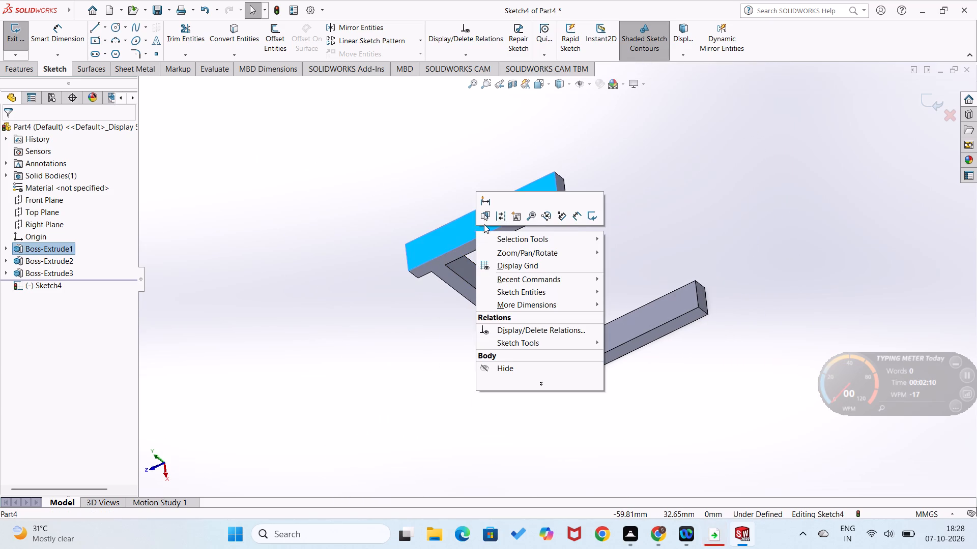
pyautogui.click(9, 36)
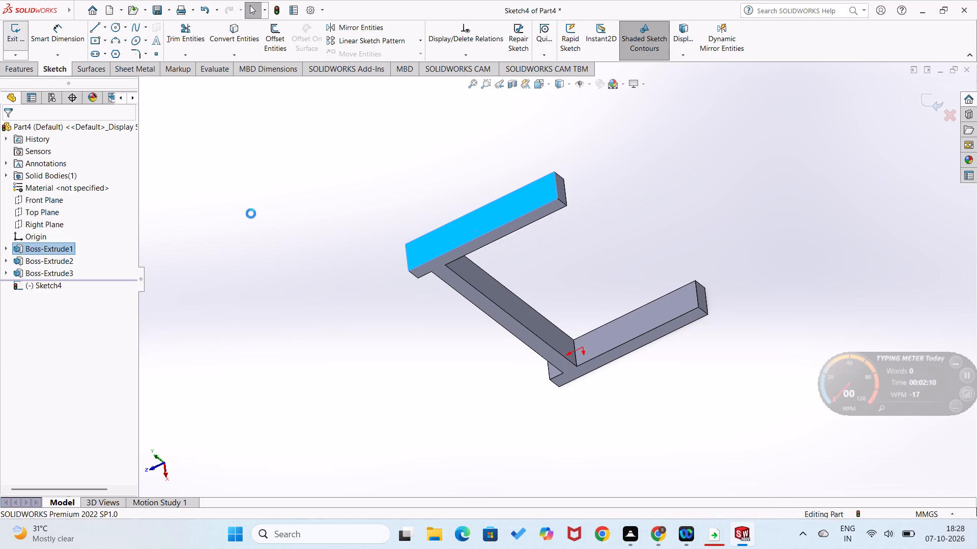
pyautogui.rightClick(429, 251)
pyautogui.click(456, 237)
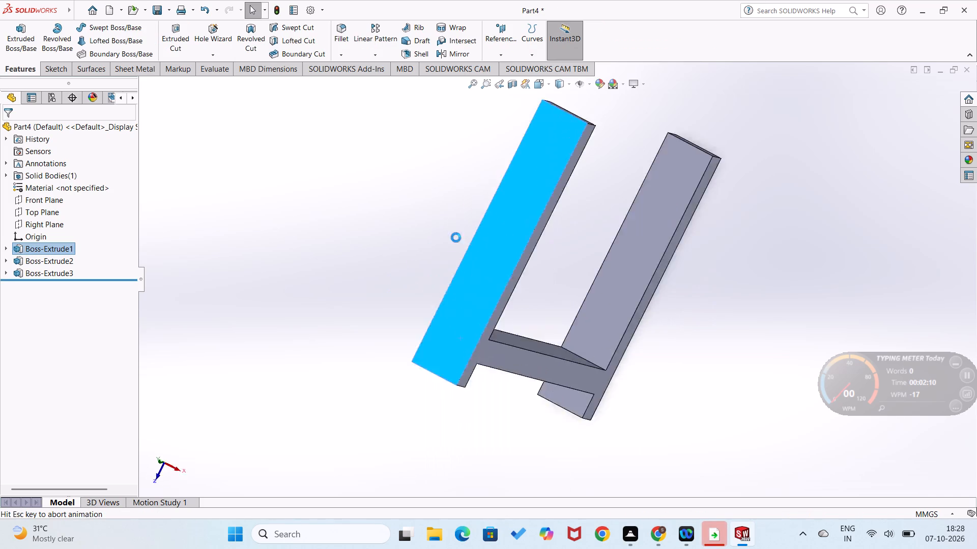
# Sketch a horizontal line about 57 mm long, outward from the leg face's corner nearest the origin.
pyautogui.click(385, 298)
pyautogui.moveTo(420, 265); pyautogui.dragTo(366, 332, button='right')
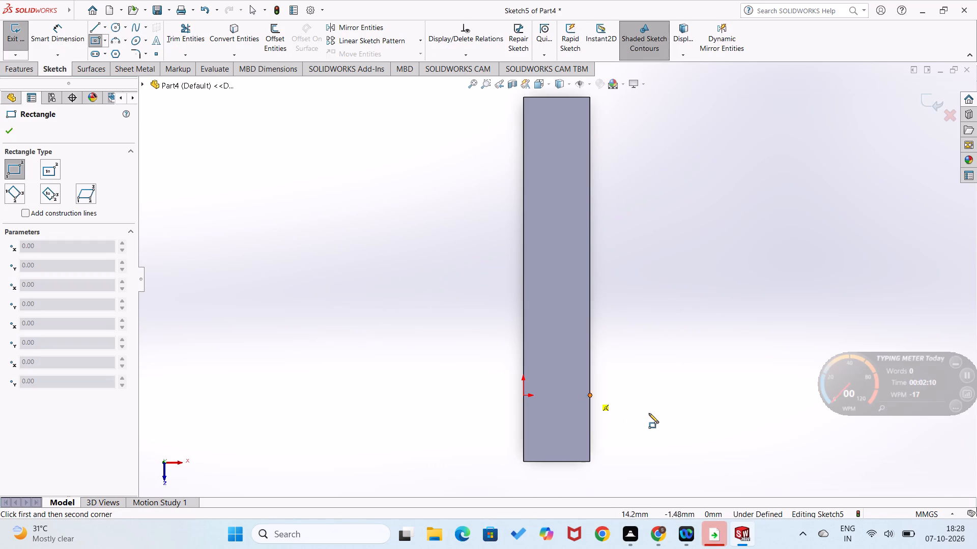
pyautogui.moveTo(651, 372); pyautogui.dragTo(602, 426, button='right')
pyautogui.click(590, 461)
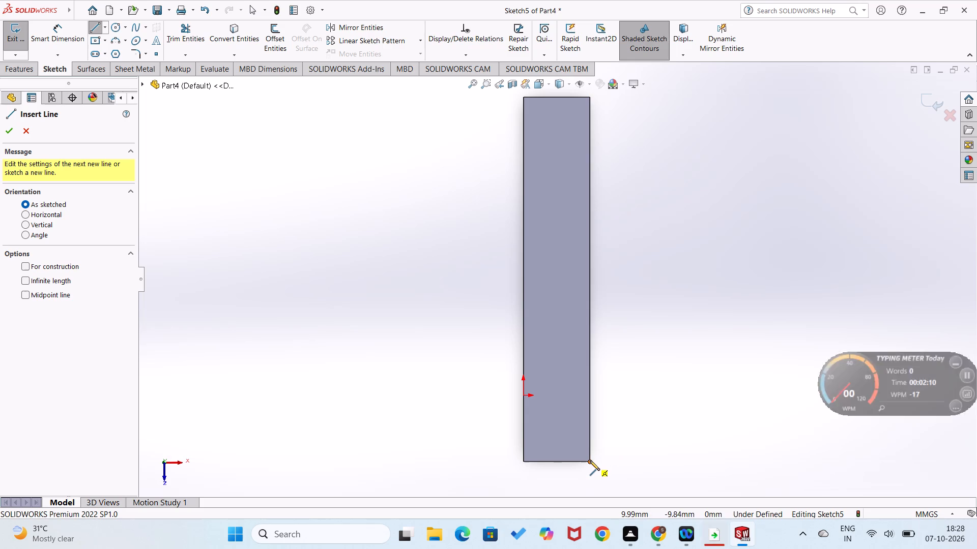
pyautogui.scroll(2, 695, 455)
pyautogui.scroll(2, 713, 419)
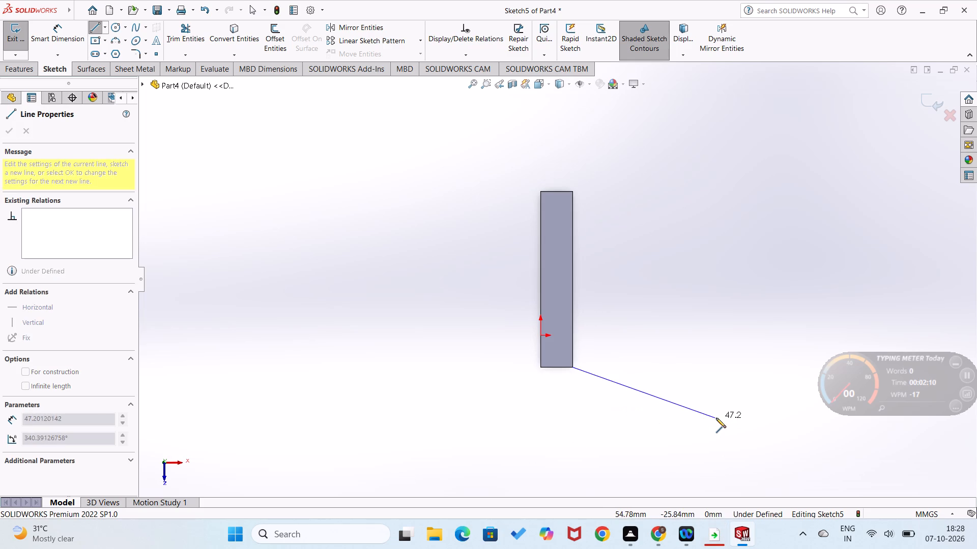
pyautogui.scroll(-3, 712, 384)
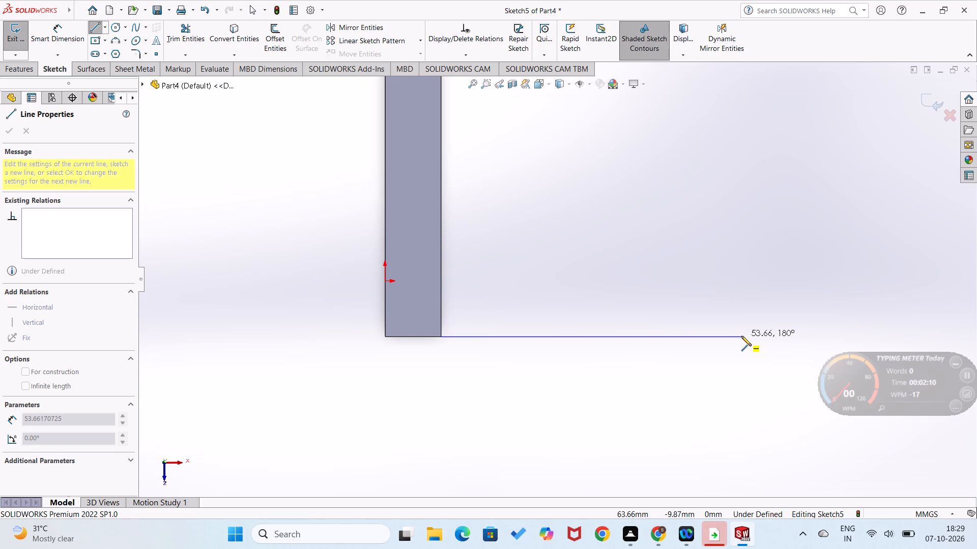
pyautogui.click(758, 337)
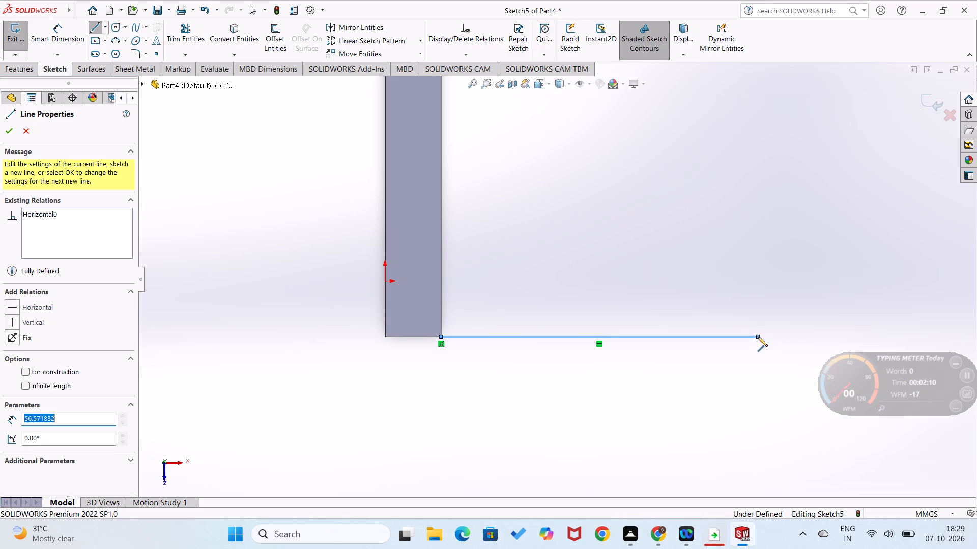
# Sketch a corner rectangle about 11 by 57 mm, starting at the line's free end and running parallel to the leg.
pyautogui.moveTo(755, 375); pyautogui.dragTo(762, 356, button='right')
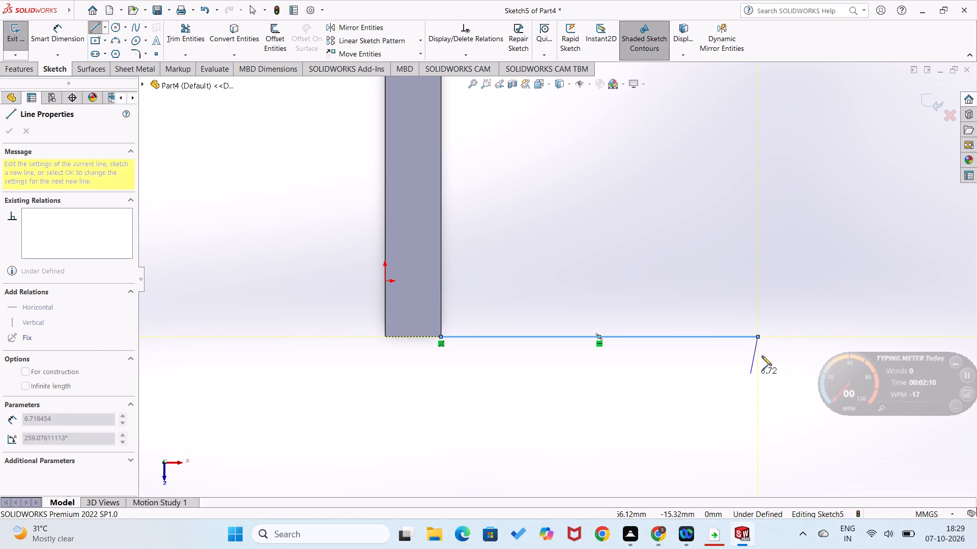
pyautogui.moveTo(762, 356); pyautogui.dragTo(765, 344, button='right')
pyautogui.moveTo(763, 350); pyautogui.dragTo(756, 402, button='right')
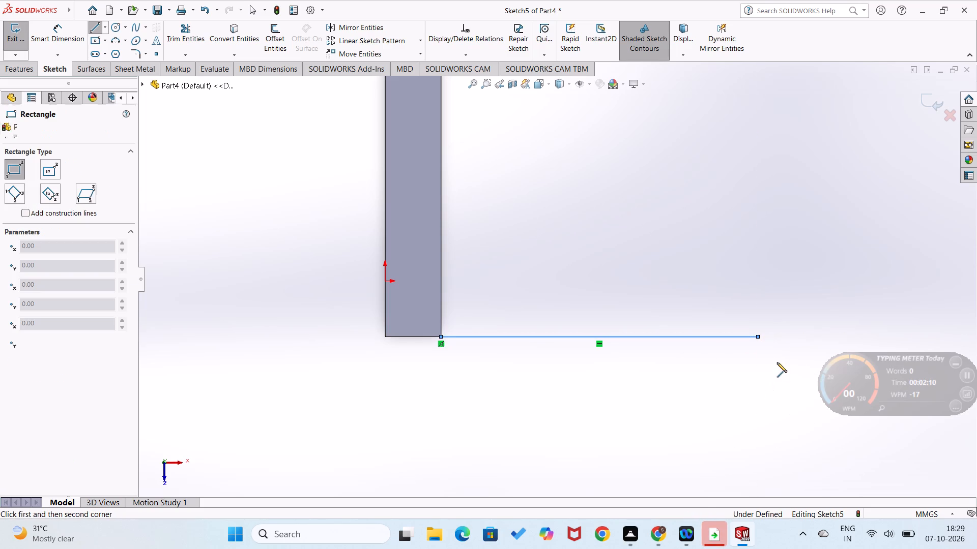
pyautogui.click(756, 337)
pyautogui.scroll(3, 773, 296)
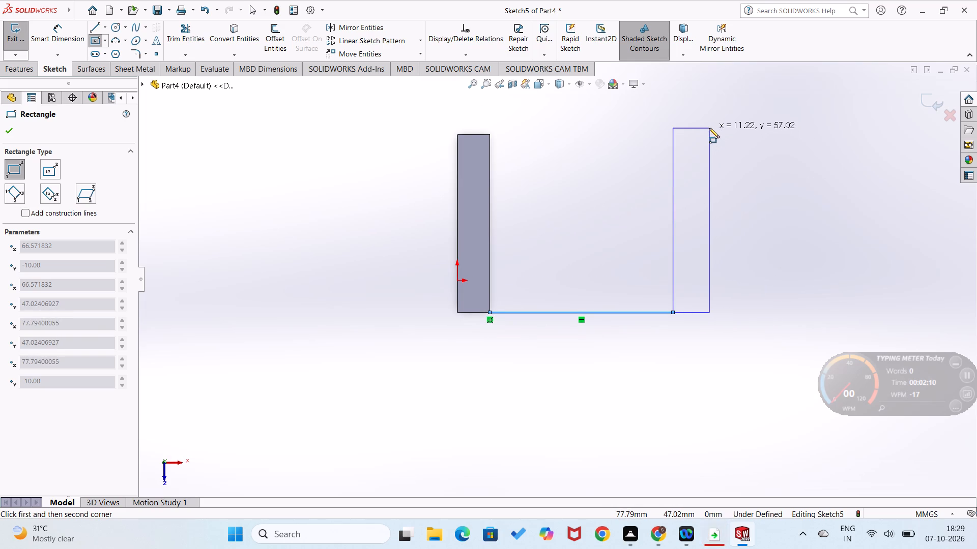
pyautogui.click(709, 128)
# Check the existing leg's width and dimension the new rectangle's width at 10 mm.
pyautogui.moveTo(737, 356); pyautogui.dragTo(750, 260, button='right')
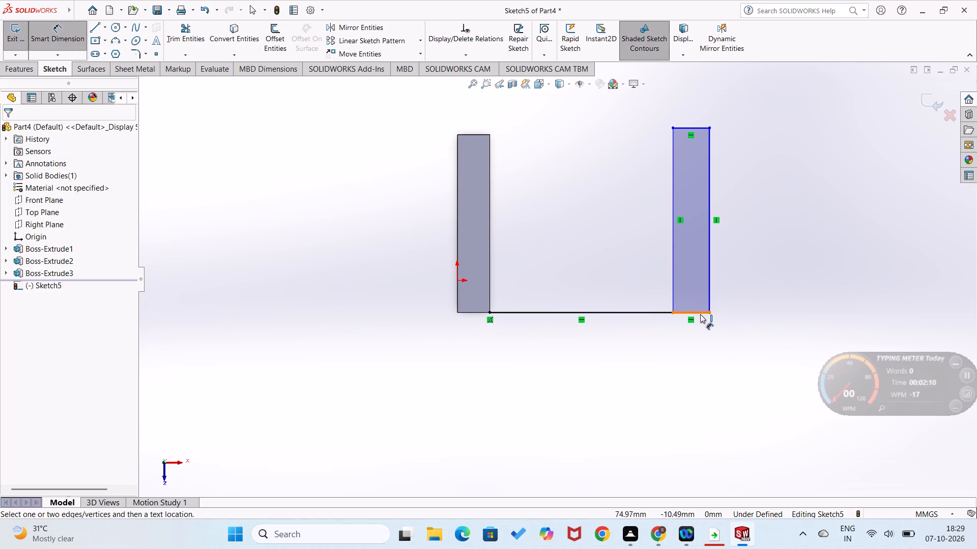
pyautogui.click(698, 313)
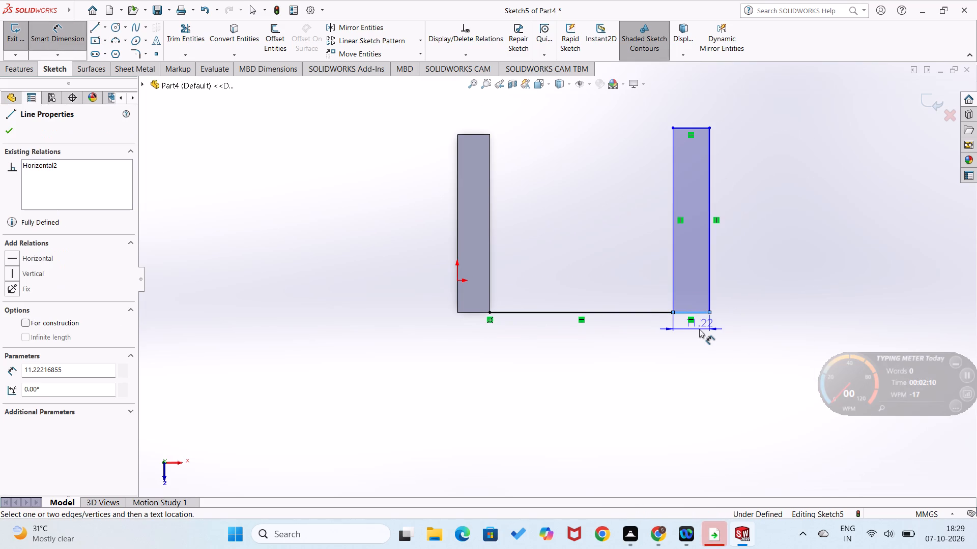
pyautogui.moveTo(701, 350); pyautogui.dragTo(730, 245, button='right')
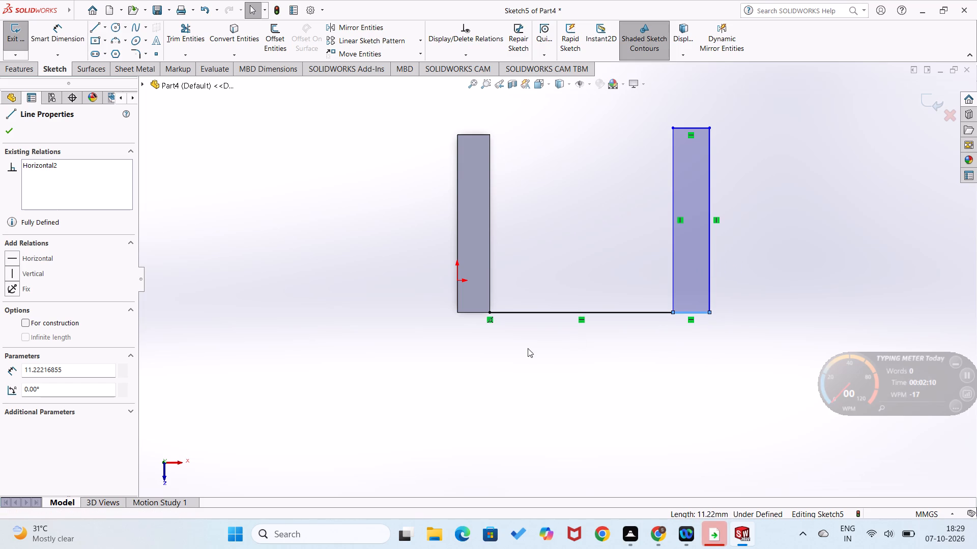
pyautogui.moveTo(411, 362); pyautogui.dragTo(443, 228, button='right')
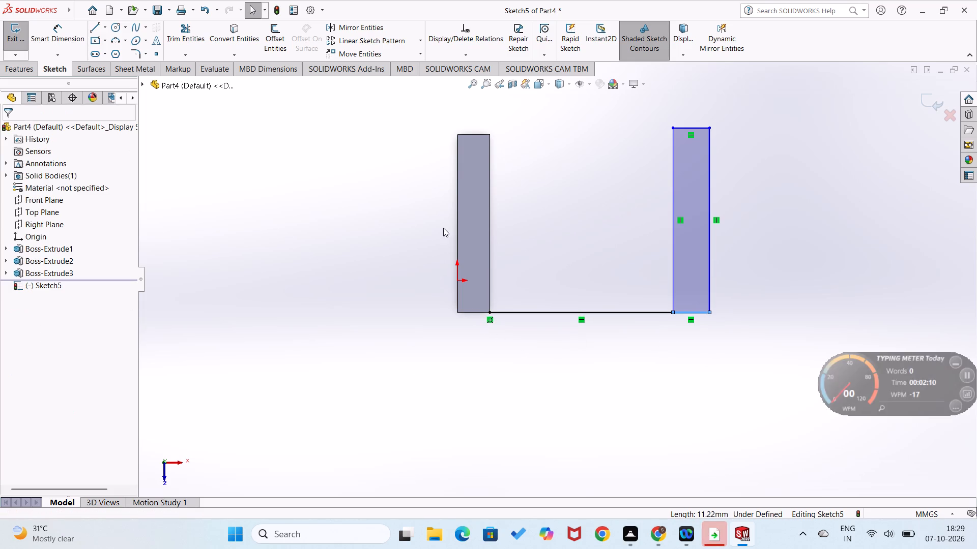
pyautogui.moveTo(443, 228); pyautogui.dragTo(443, 226, button='right')
pyautogui.click(463, 312)
pyautogui.click(464, 329)
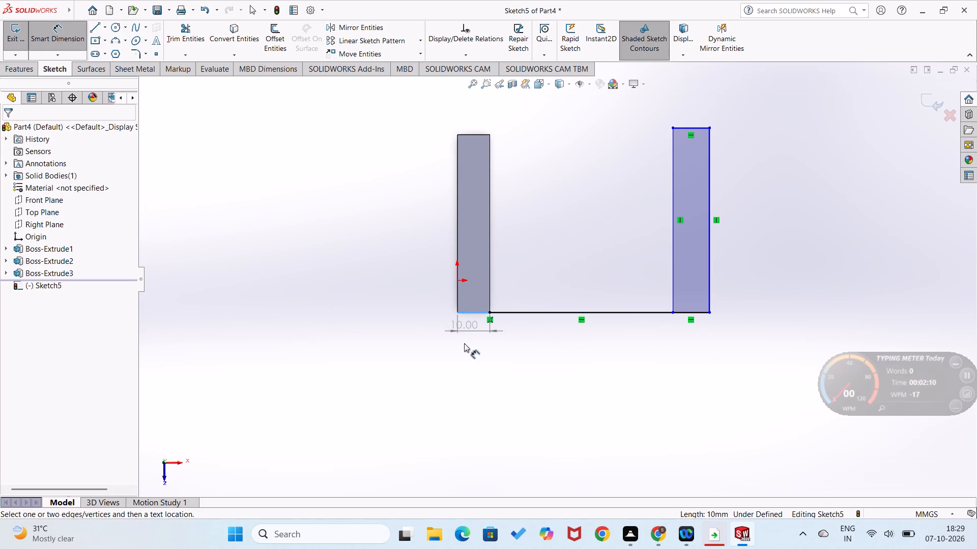
pyautogui.press('Escape')
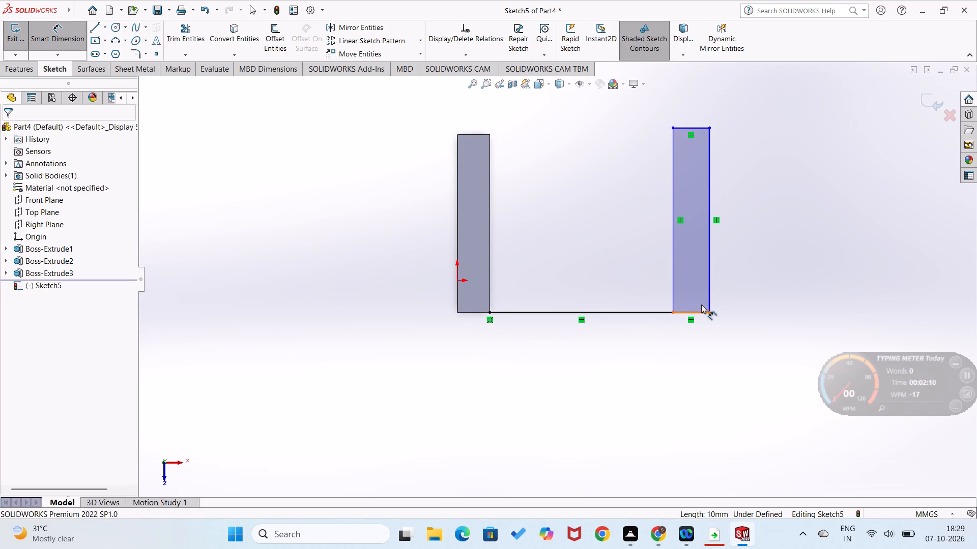
pyautogui.click(705, 311)
pyautogui.click(695, 337)
pyautogui.write('10')
pyautogui.press('Return')
pyautogui.click(608, 367)
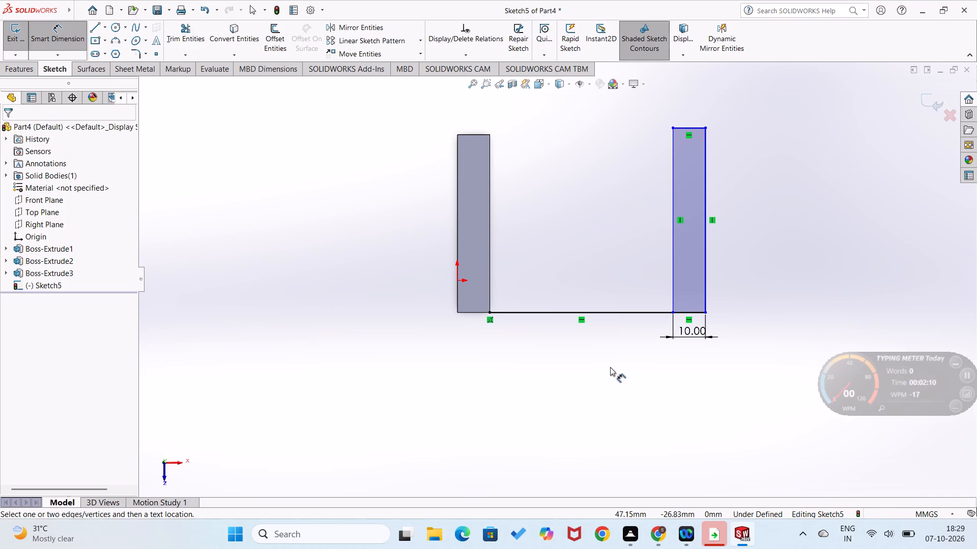
# Dimension the rectangle's long side at 60 mm.
pyautogui.click(707, 295)
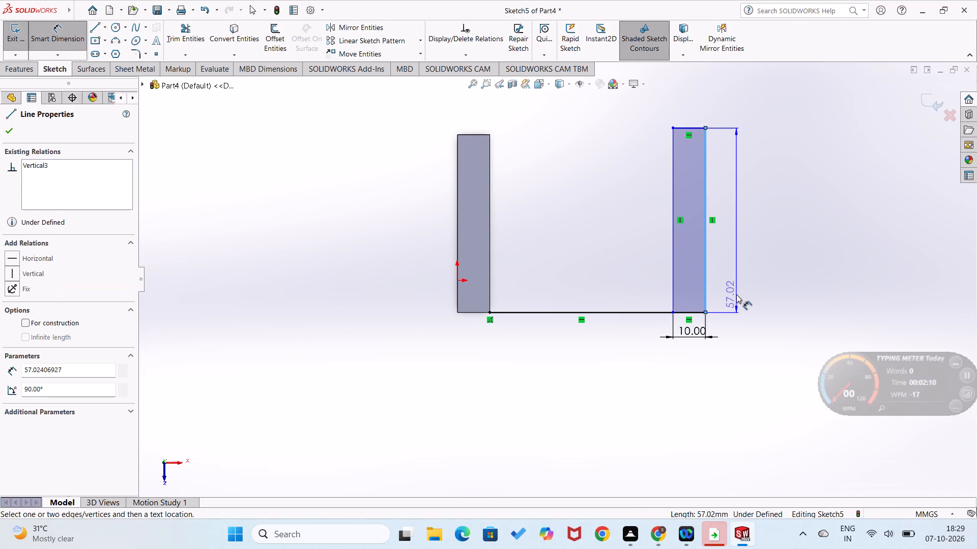
pyautogui.click(736, 294)
pyautogui.write('60')
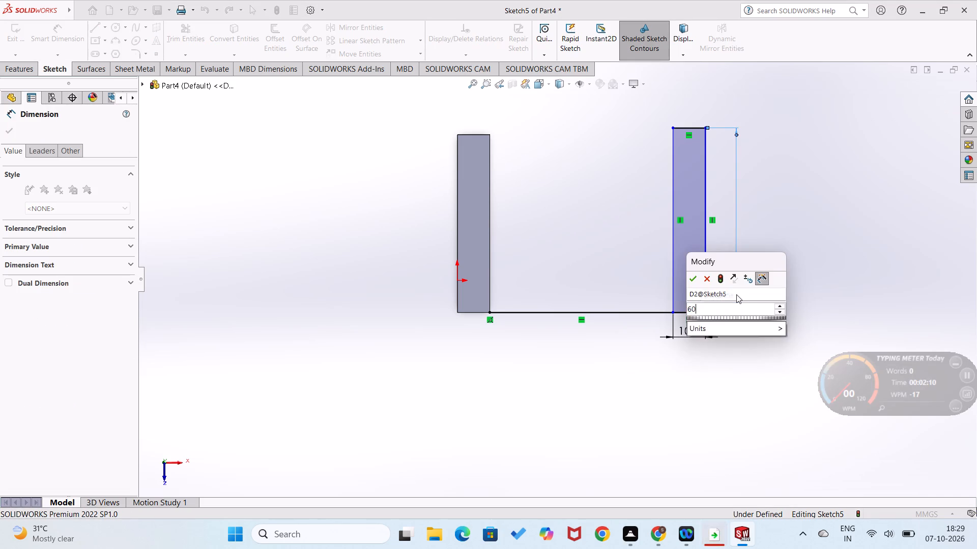
pyautogui.press('Return')
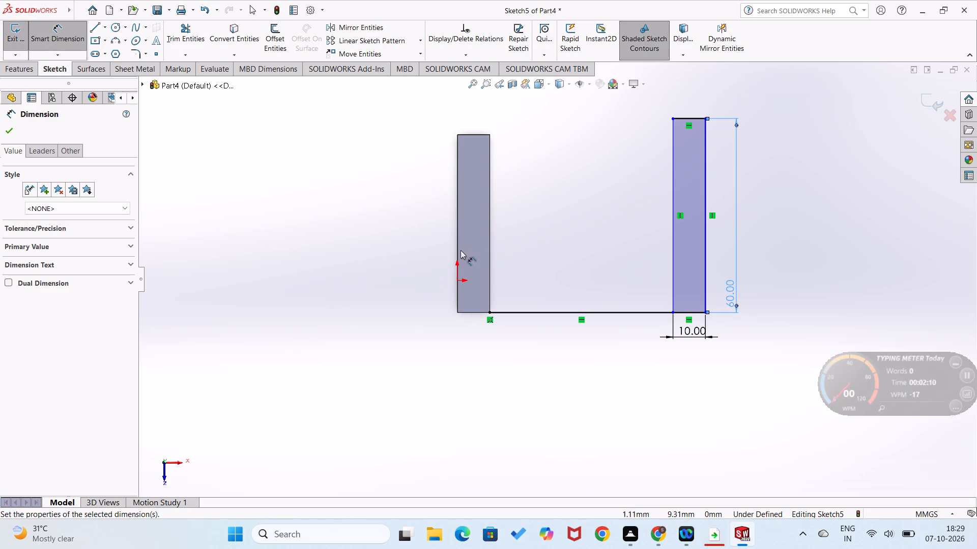
# Check the existing leg's length and set the rectangle's long side to 55 mm.
pyautogui.click(457, 249)
pyautogui.press('Escape')
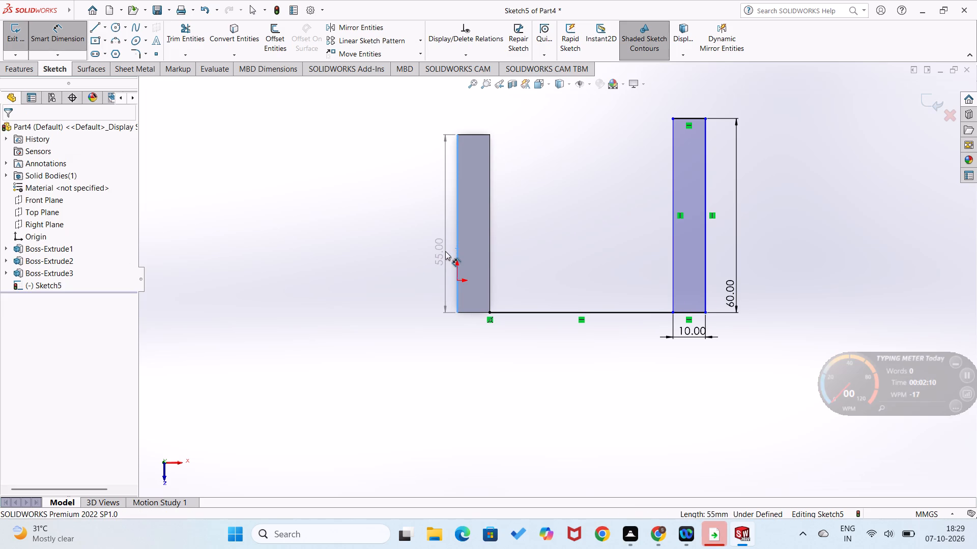
pyautogui.doubleClick(731, 301)
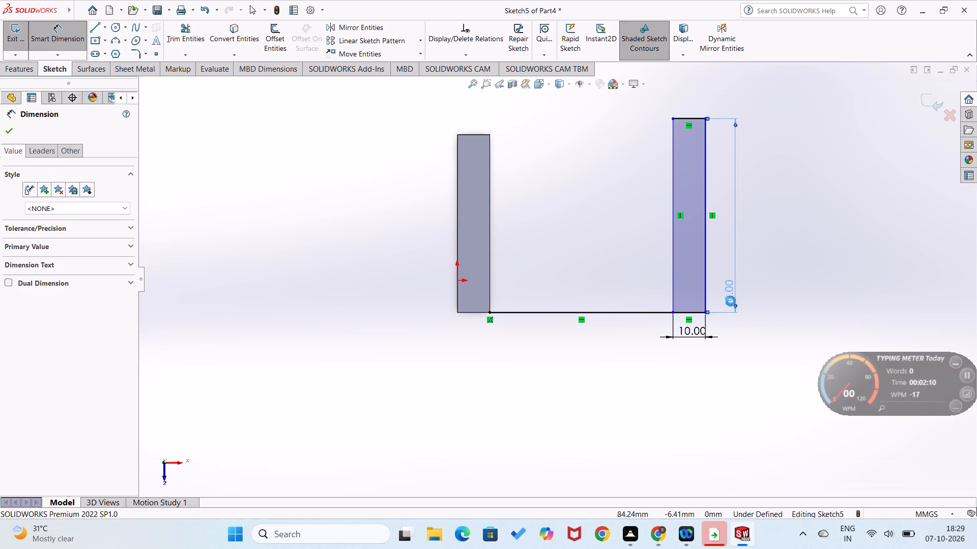
pyautogui.write('55')
pyautogui.press('Return')
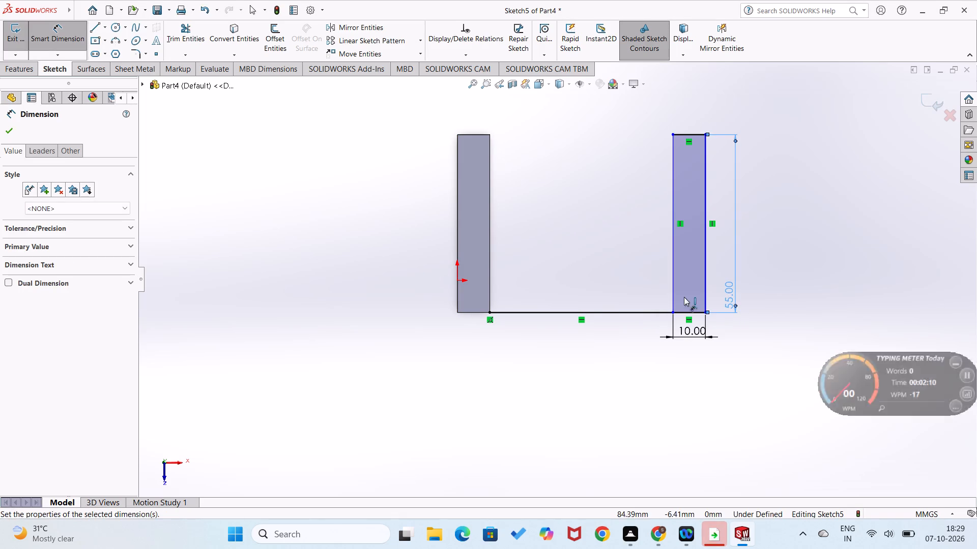
pyautogui.click(668, 345)
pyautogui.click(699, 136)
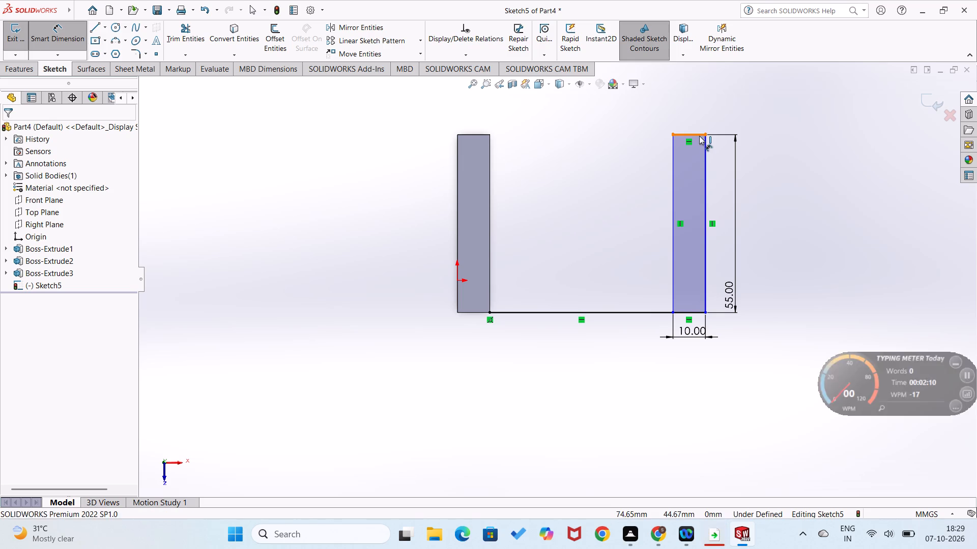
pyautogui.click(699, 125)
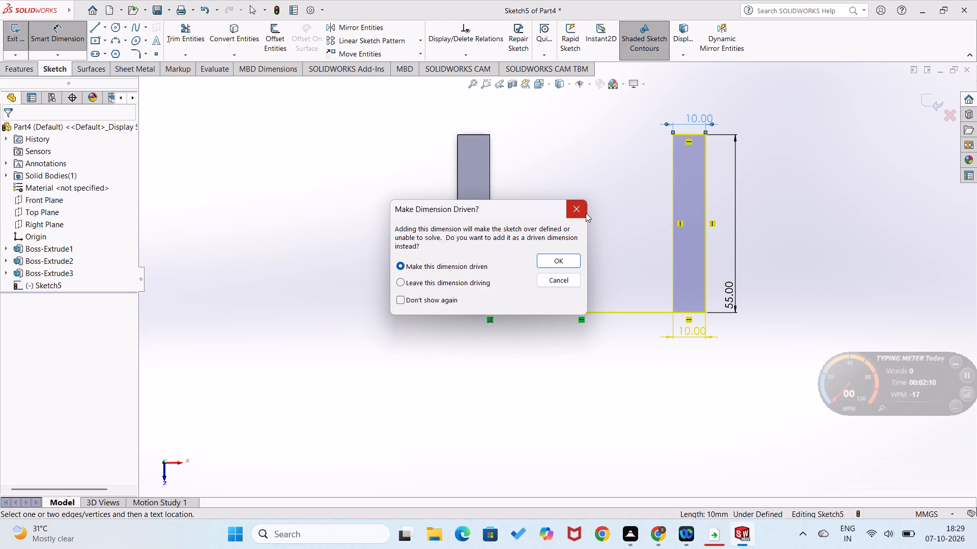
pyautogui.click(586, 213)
# Dimension the horizontal distance from the origin to the rectangle's near corner at 65 mm.
pyautogui.moveTo(491, 392); pyautogui.dragTo(485, 304, button='right')
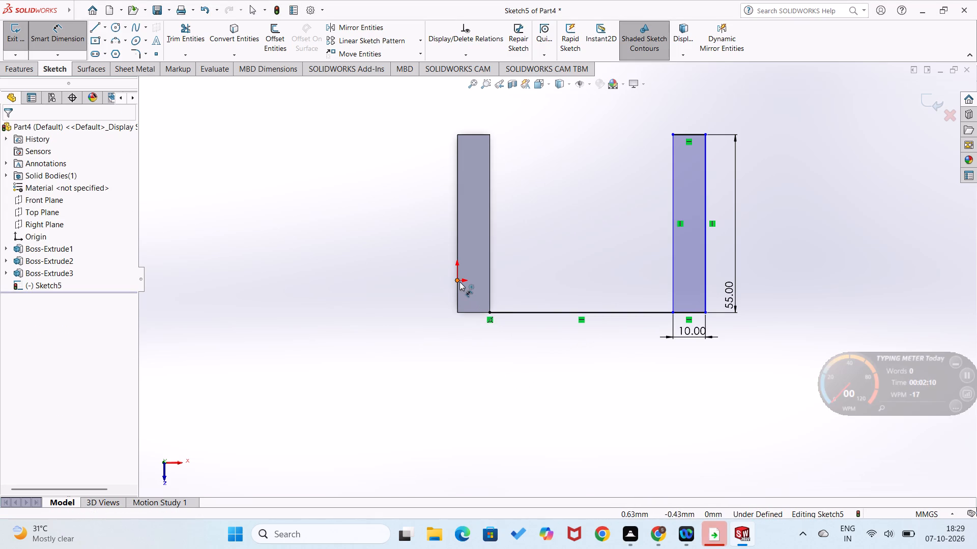
pyautogui.click(459, 282)
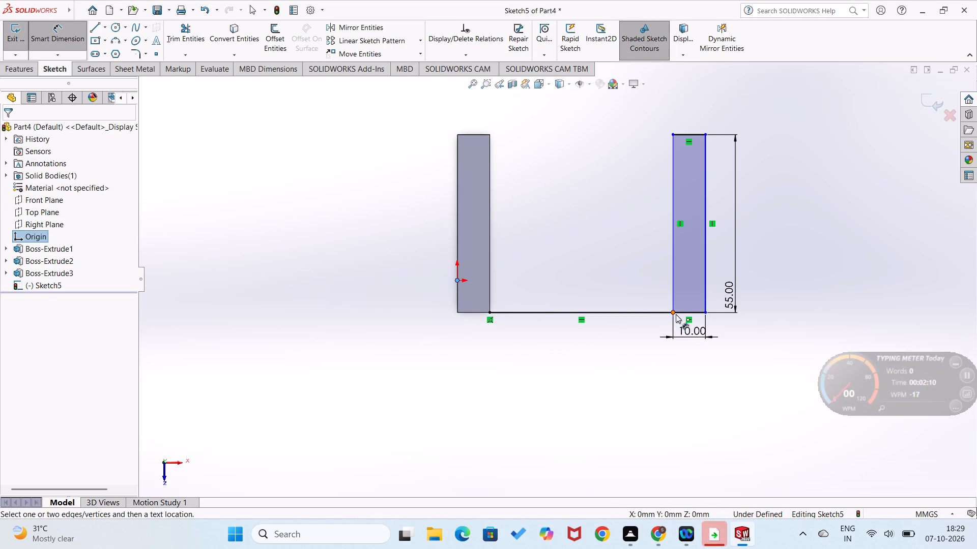
pyautogui.click(675, 314)
pyautogui.click(626, 335)
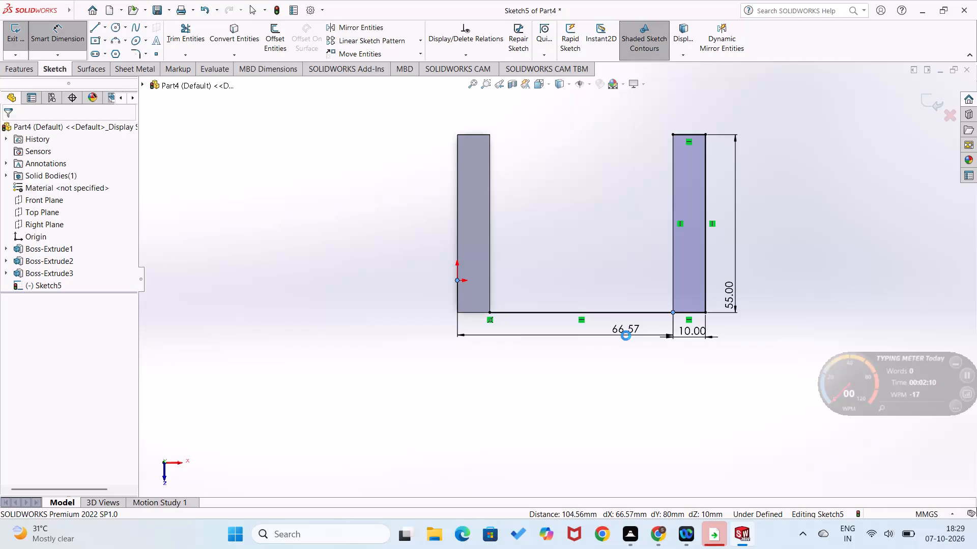
pyautogui.write('66')
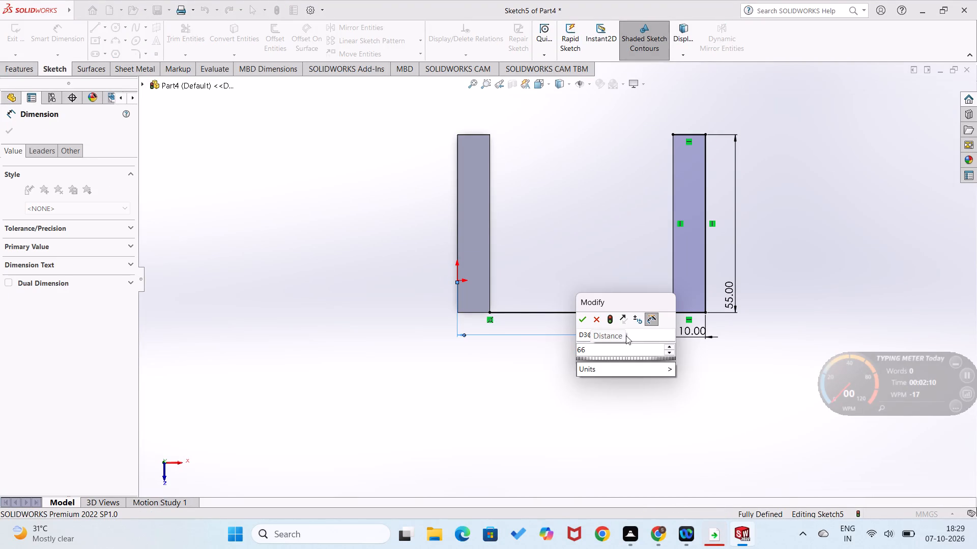
pyautogui.press('BackSpace')
pyautogui.press('5')
pyautogui.press('Return')
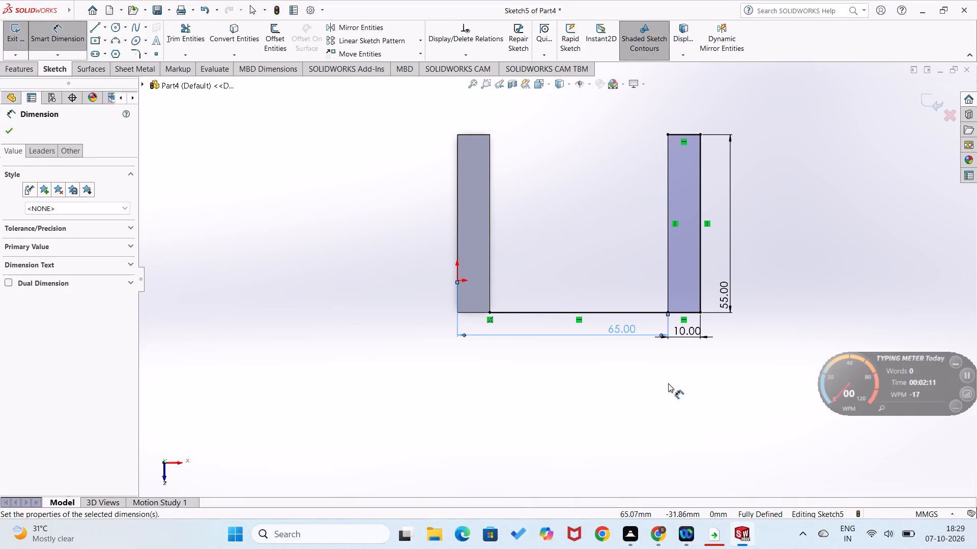
# Extrude the 10 by 55 mm leg region 5 mm blind in the reversed direction, merging the result.
pyautogui.click(668, 383)
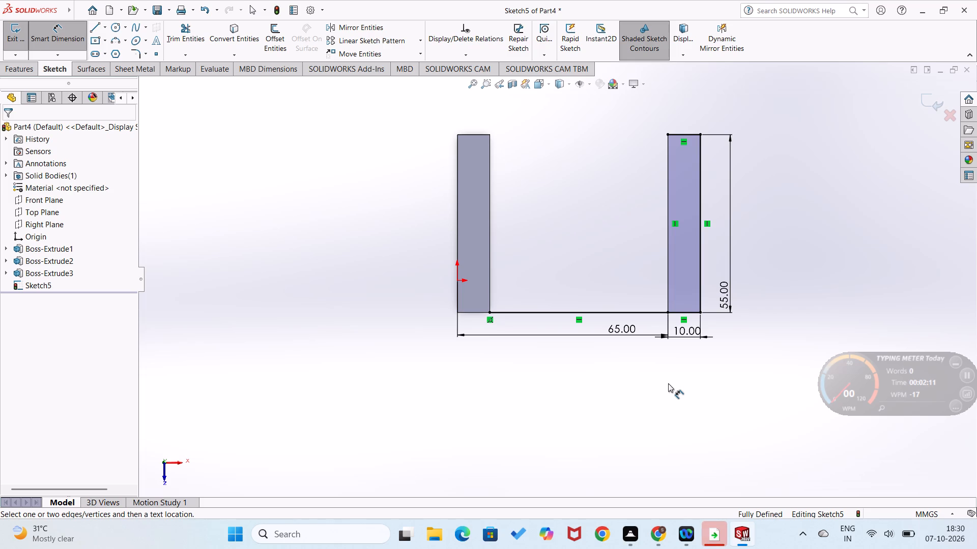
pyautogui.moveTo(672, 384); pyautogui.dragTo(643, 400, button='middle')
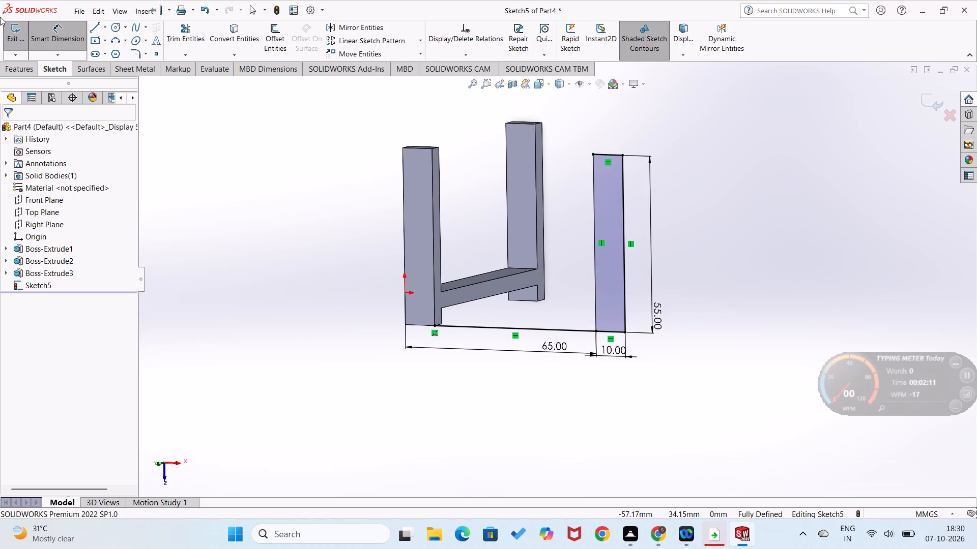
pyautogui.click(10, 74)
pyautogui.click(27, 38)
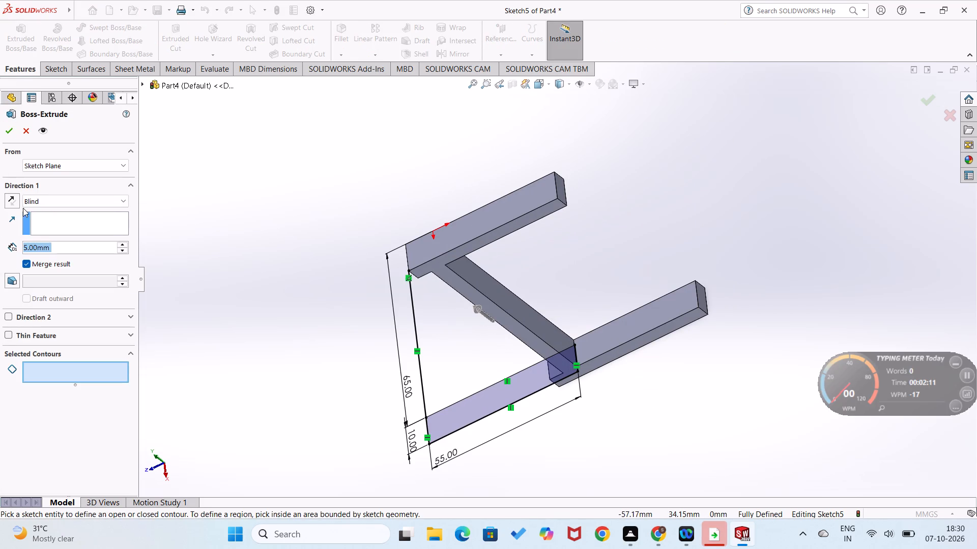
pyautogui.click(15, 202)
pyautogui.click(443, 419)
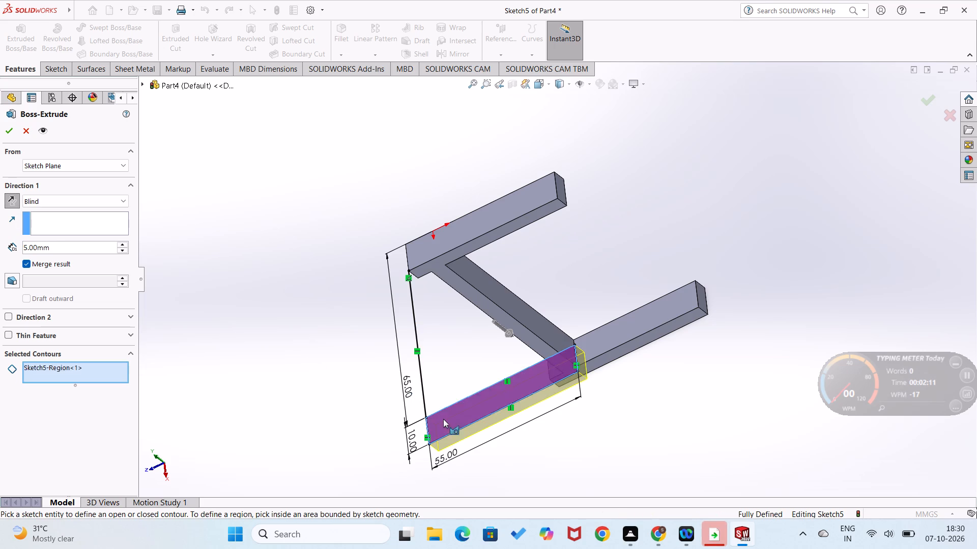
pyautogui.click(5, 126)
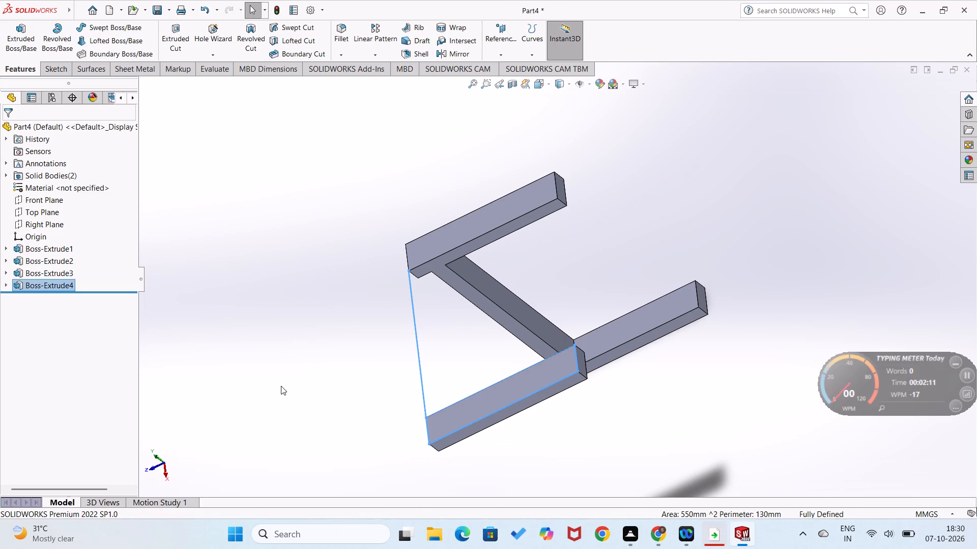
# On the outer face of the frame's first leg, sketch a 10 by 55 mm rectangle matching the offset leg's outline corner to corner.
pyautogui.moveTo(281, 386); pyautogui.dragTo(180, 315, button='middle')
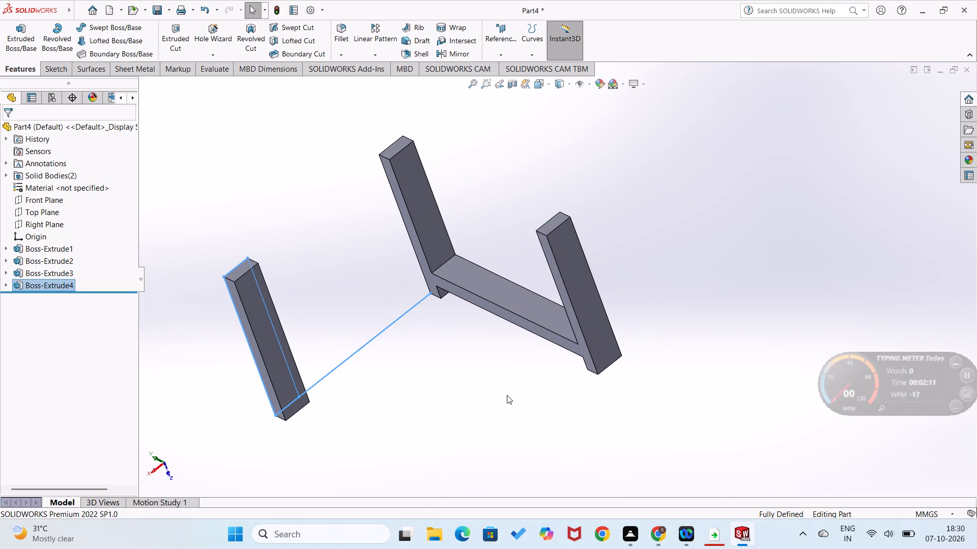
pyautogui.rightClick(605, 343)
pyautogui.click(630, 301)
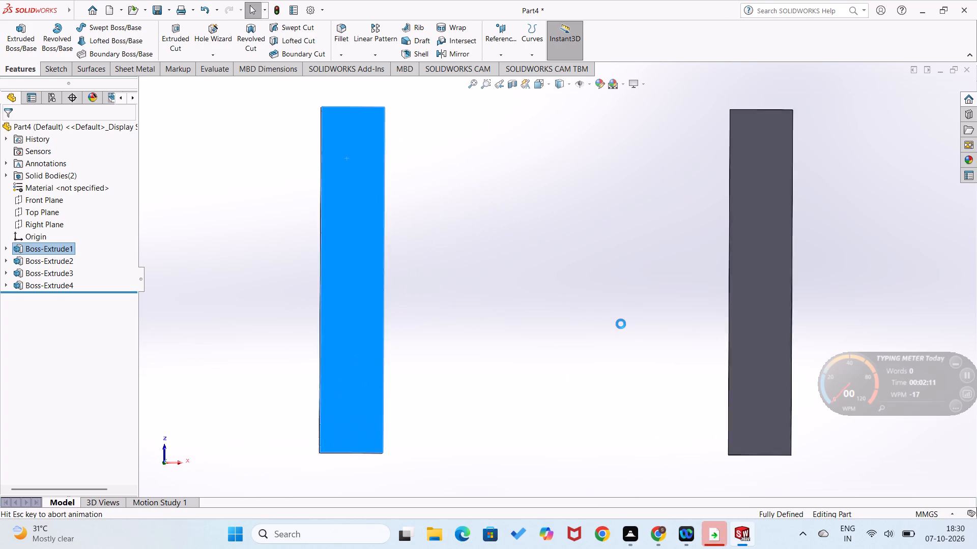
pyautogui.moveTo(639, 307); pyautogui.dragTo(574, 347, button='right')
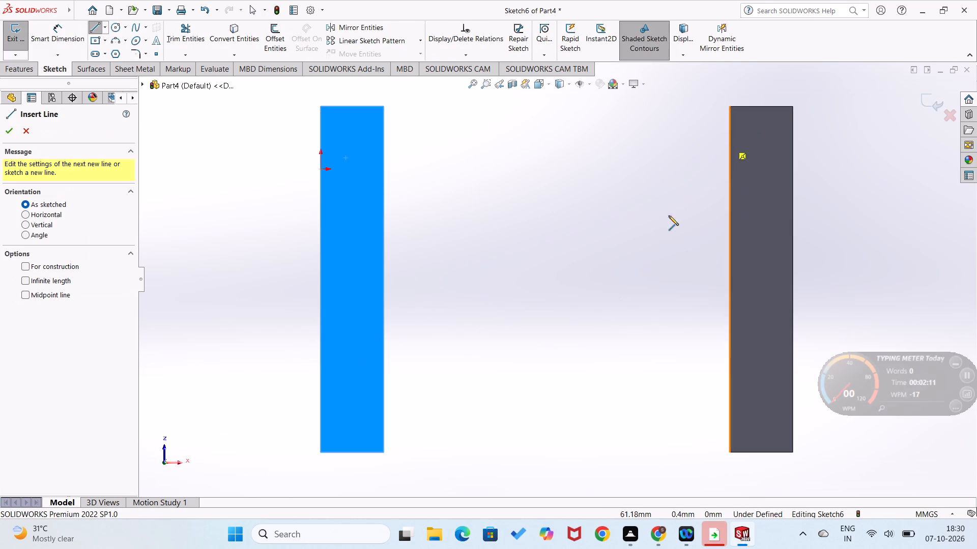
pyautogui.moveTo(662, 216); pyautogui.dragTo(640, 314, button='right')
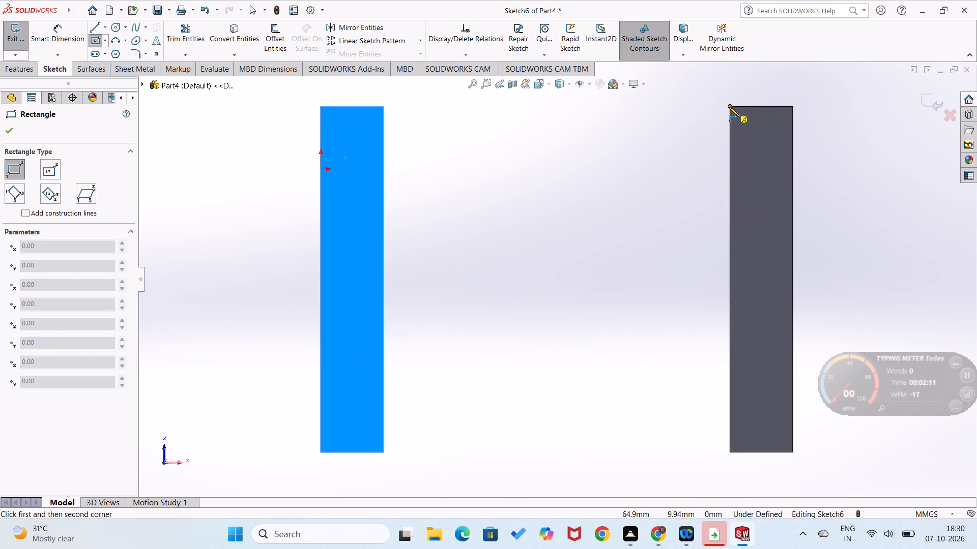
pyautogui.click(729, 107)
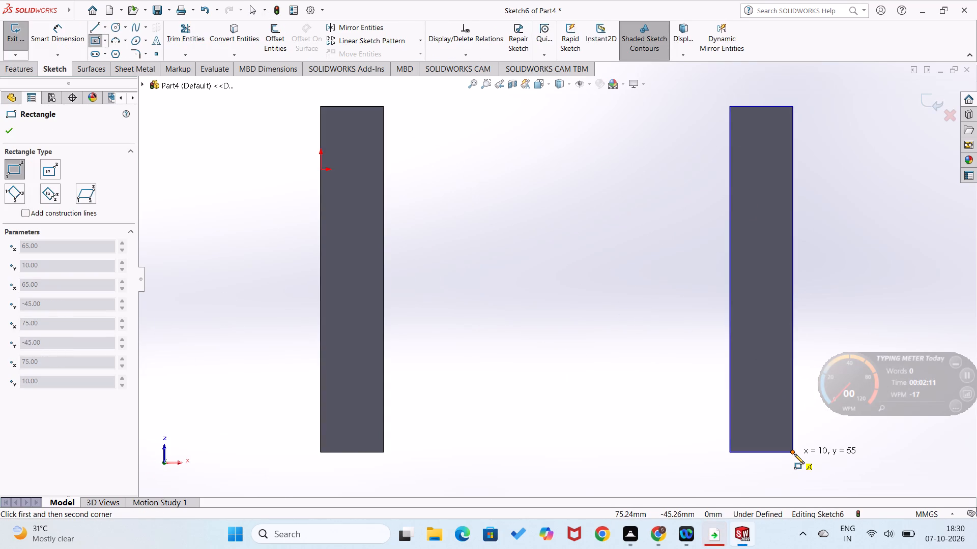
pyautogui.click(794, 454)
pyautogui.moveTo(802, 464); pyautogui.dragTo(791, 376, button='right')
# Extrude the second offset leg's rectangle 5 mm blind in the reversed direction.
pyautogui.moveTo(584, 460); pyautogui.dragTo(599, 391, button='middle')
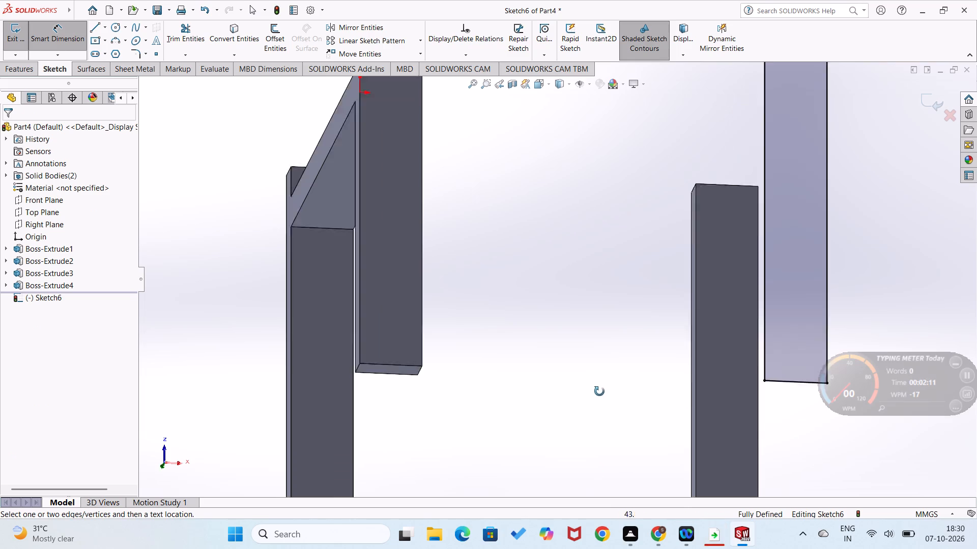
pyautogui.moveTo(599, 391); pyautogui.dragTo(599, 365, button='middle')
pyautogui.click(18, 67)
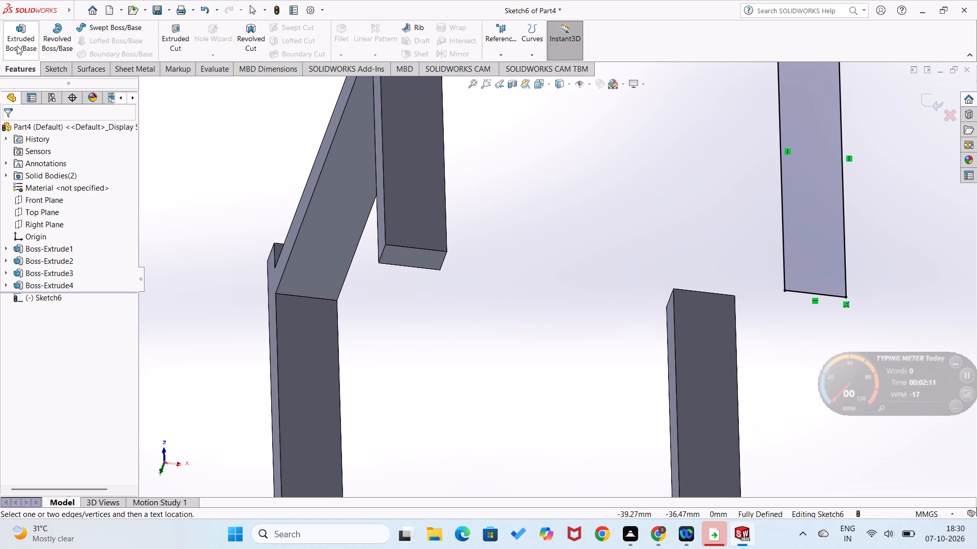
pyautogui.click(17, 44)
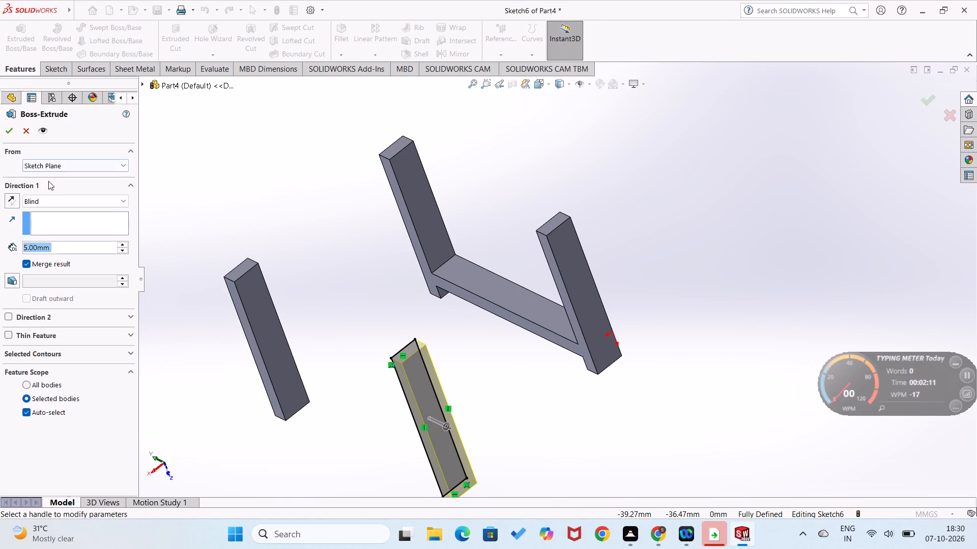
pyautogui.click(10, 196)
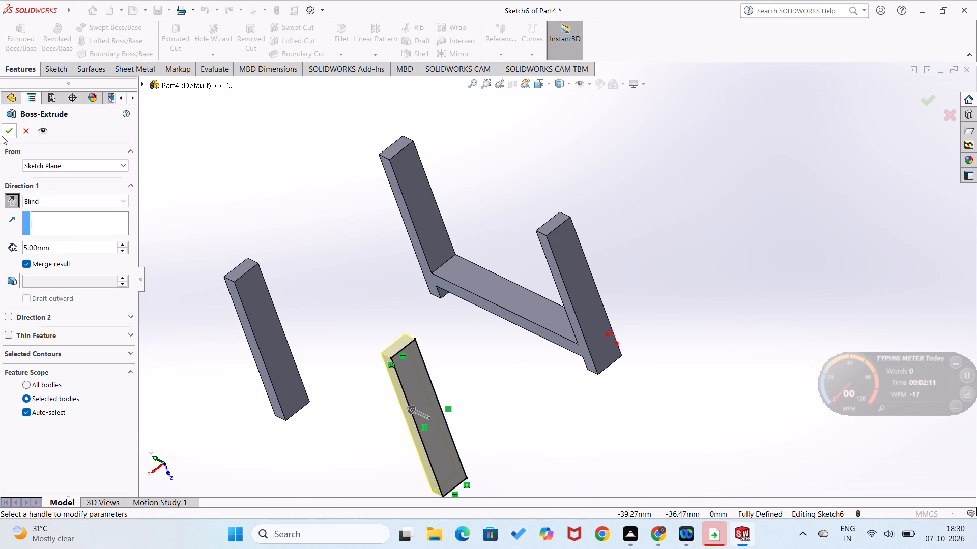
pyautogui.click(2, 133)
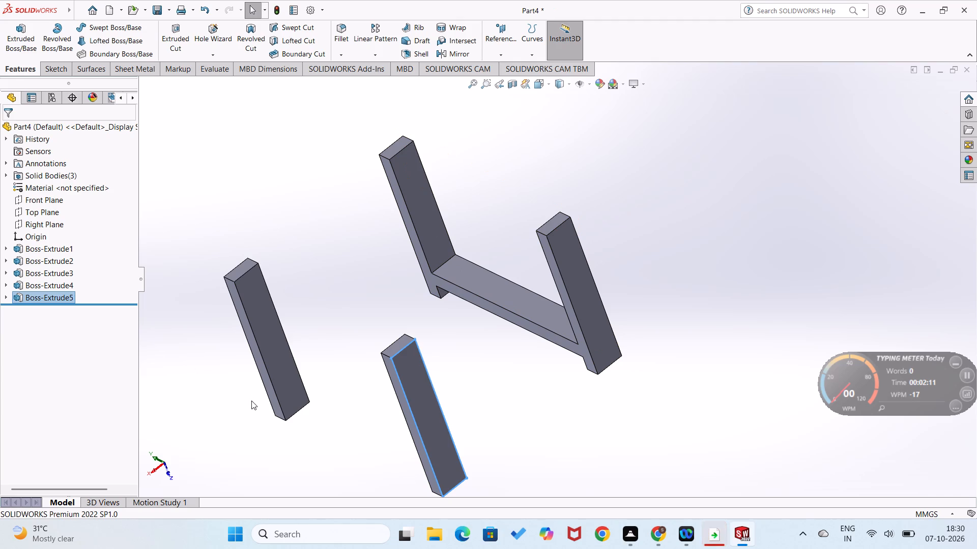
# On the long side face of the first offset leg, sketch a 5 mm wide rectangle spanning between the two legs, aligned with the existing crossbar.
pyautogui.rightClick(270, 390)
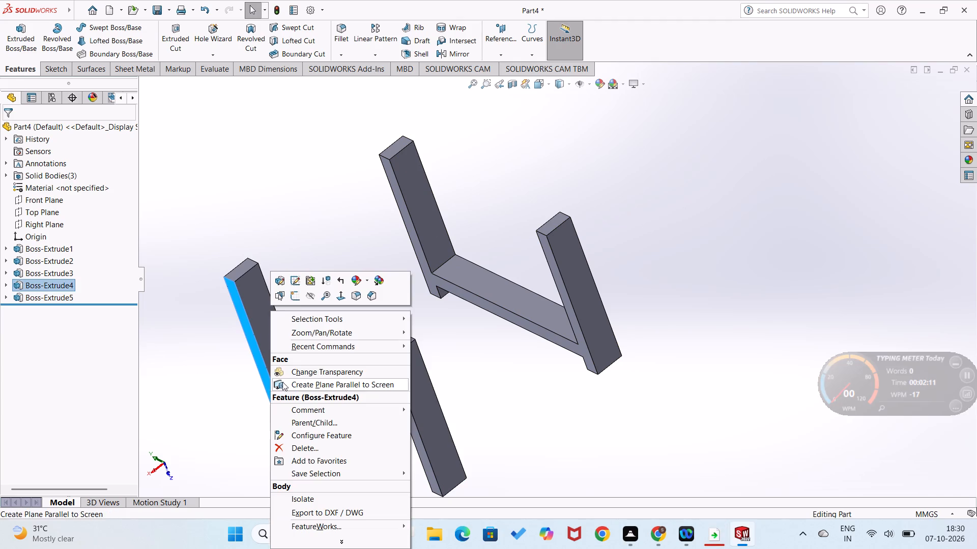
pyautogui.click(295, 296)
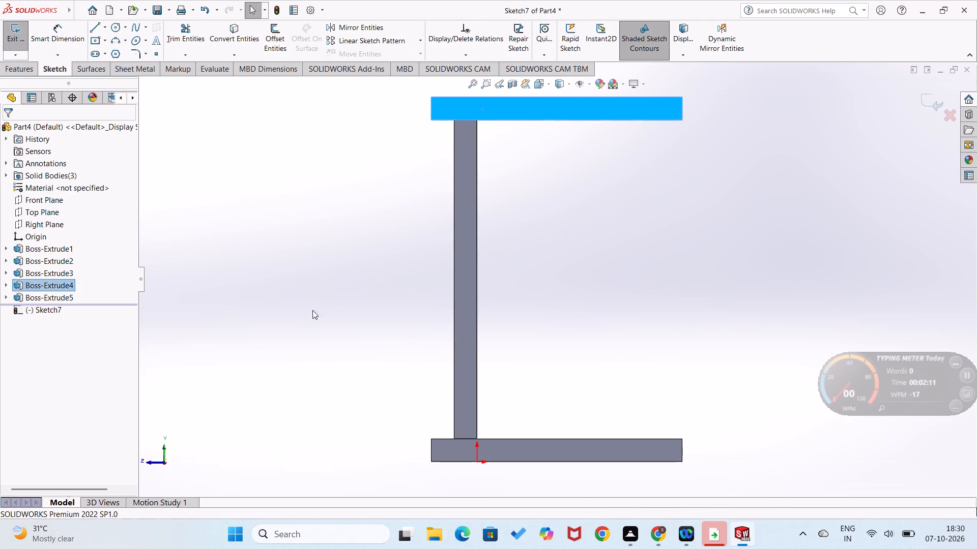
pyautogui.moveTo(312, 309); pyautogui.dragTo(283, 380, button='right')
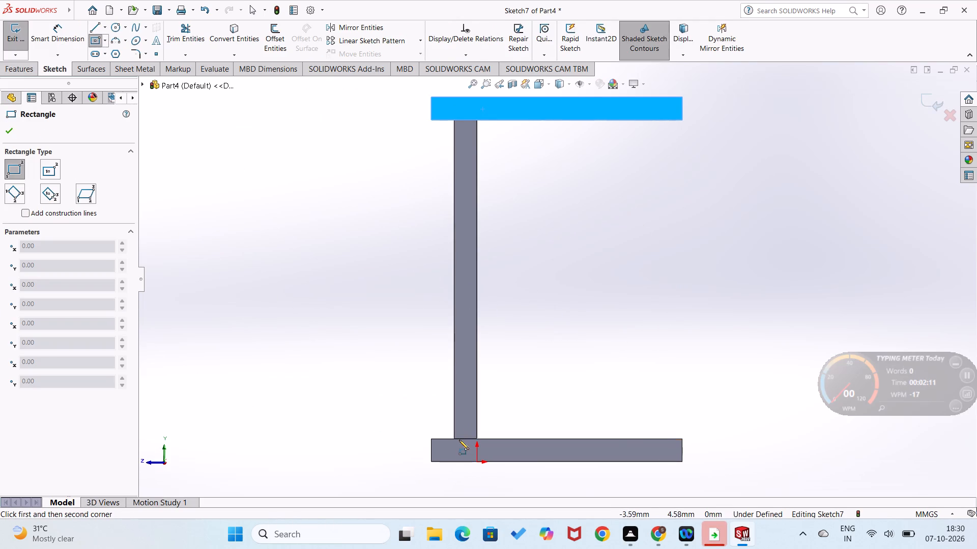
pyautogui.click(454, 437)
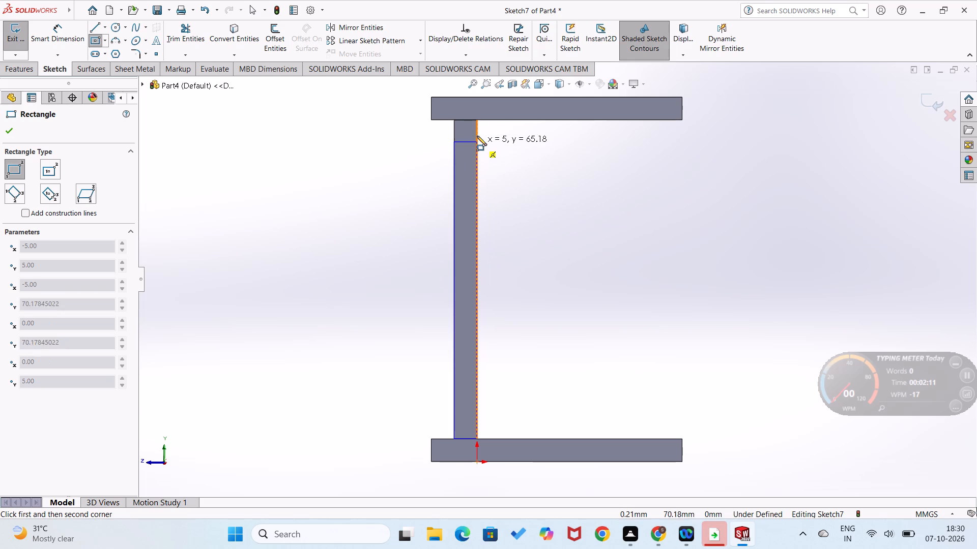
pyautogui.click(475, 119)
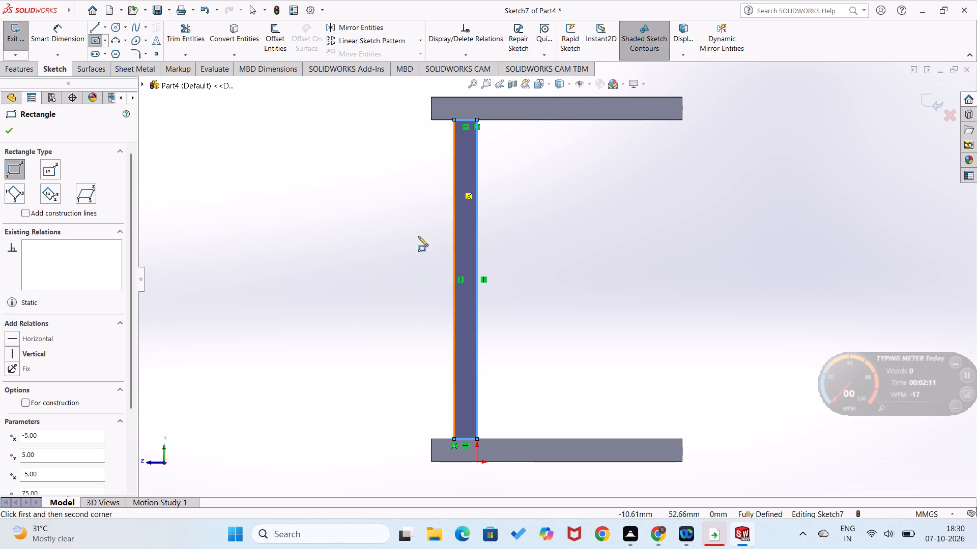
pyautogui.moveTo(393, 255); pyautogui.dragTo(396, 187, button='right')
# Extrude the crossbar rectangle 10 mm blind in the reversed direction so it joins the two offset legs.
pyautogui.moveTo(396, 261); pyautogui.dragTo(352, 273, button='middle')
pyautogui.middleClick(347, 274)
pyautogui.moveTo(312, 285); pyautogui.dragTo(288, 297, button='middle')
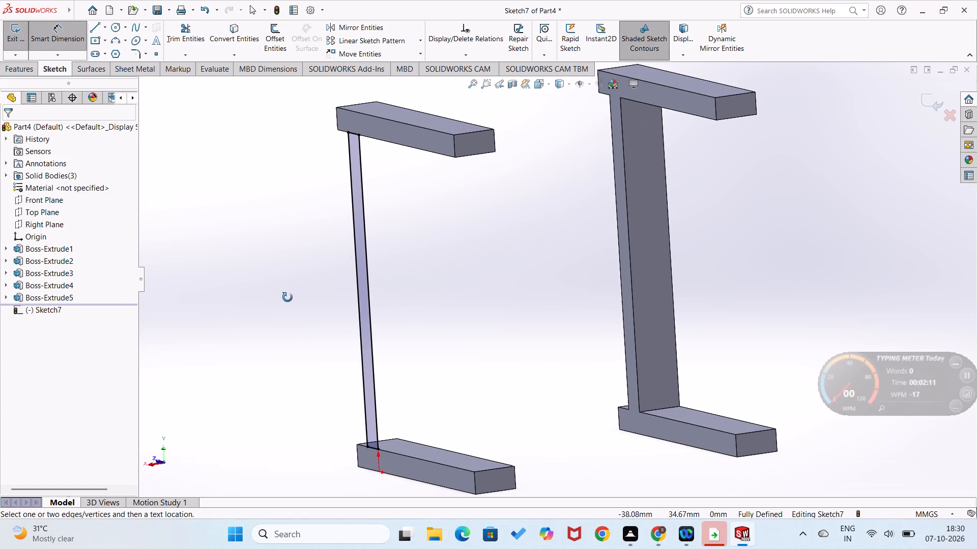
pyautogui.moveTo(288, 297); pyautogui.dragTo(253, 276, button='middle')
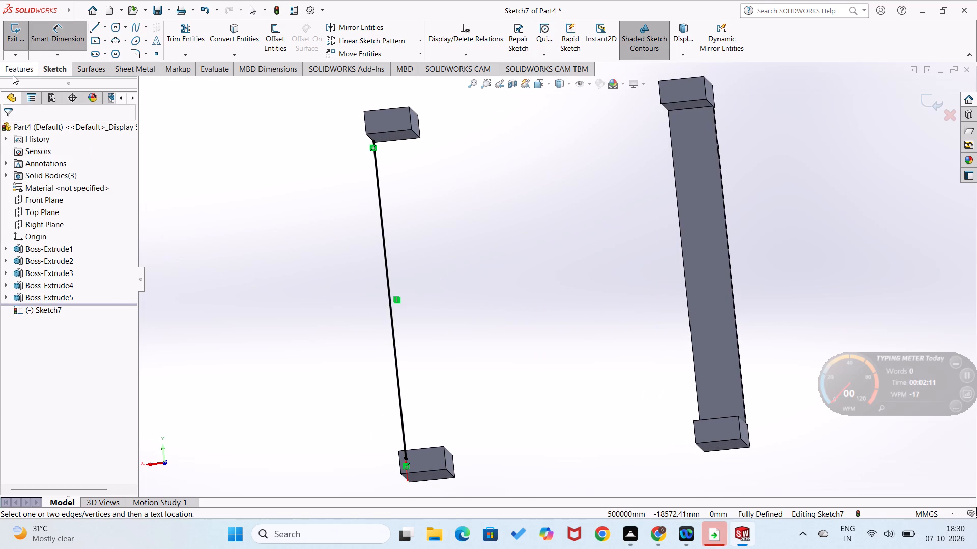
pyautogui.click(13, 75)
pyautogui.click(10, 42)
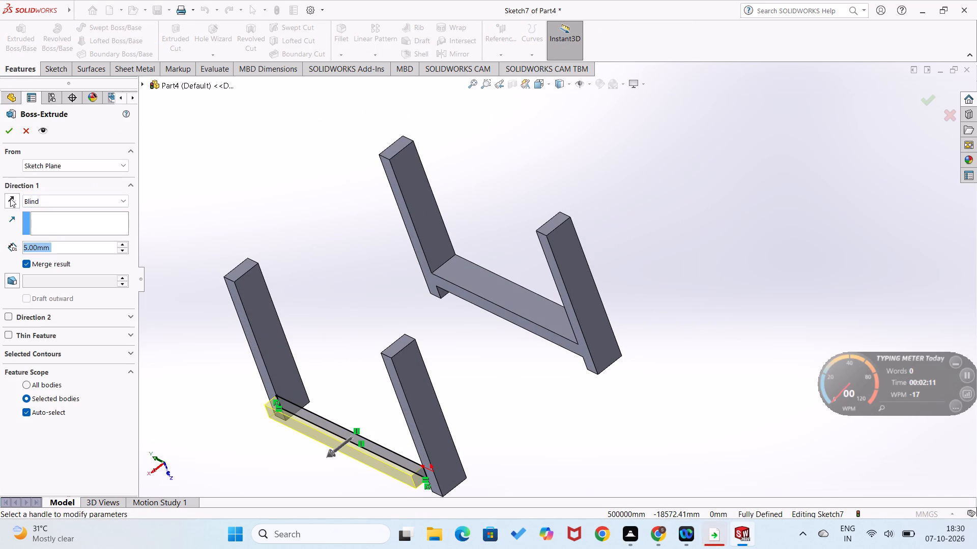
pyautogui.click(10, 198)
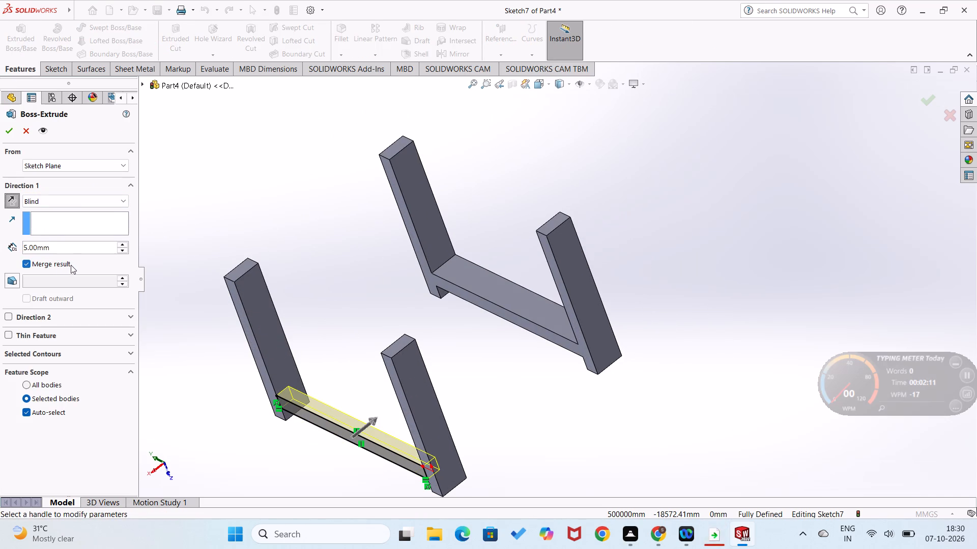
pyautogui.click(120, 245)
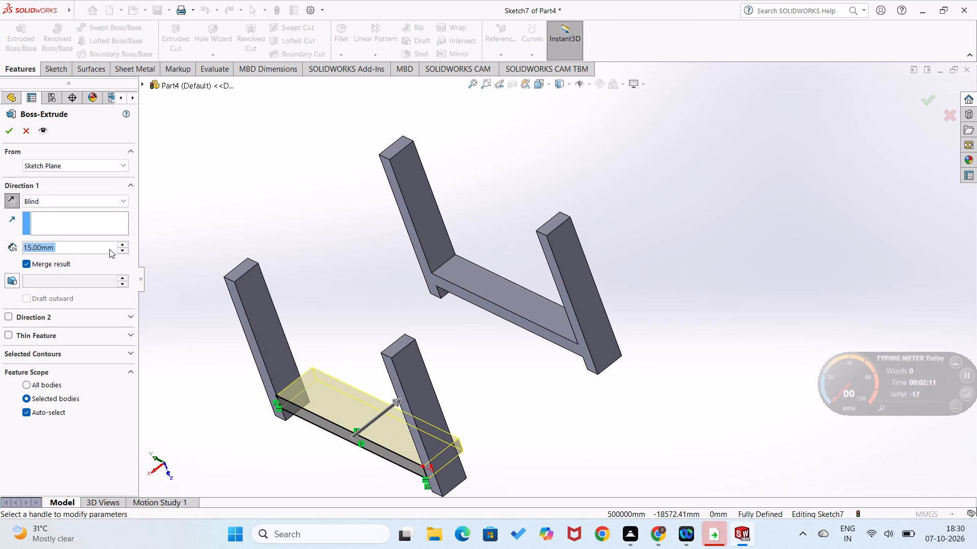
pyautogui.write('10')
pyautogui.press('Return')
pyautogui.click(12, 134)
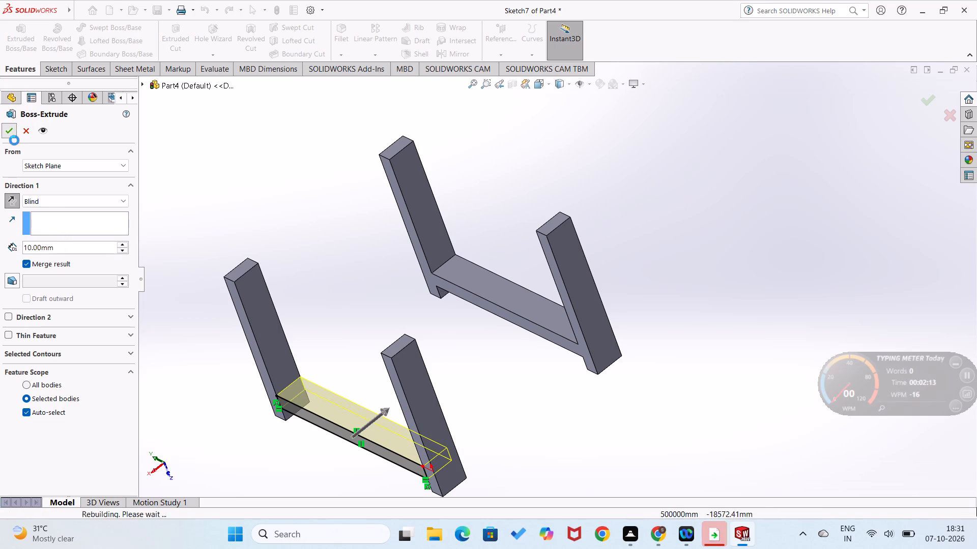
pyautogui.click(231, 256)
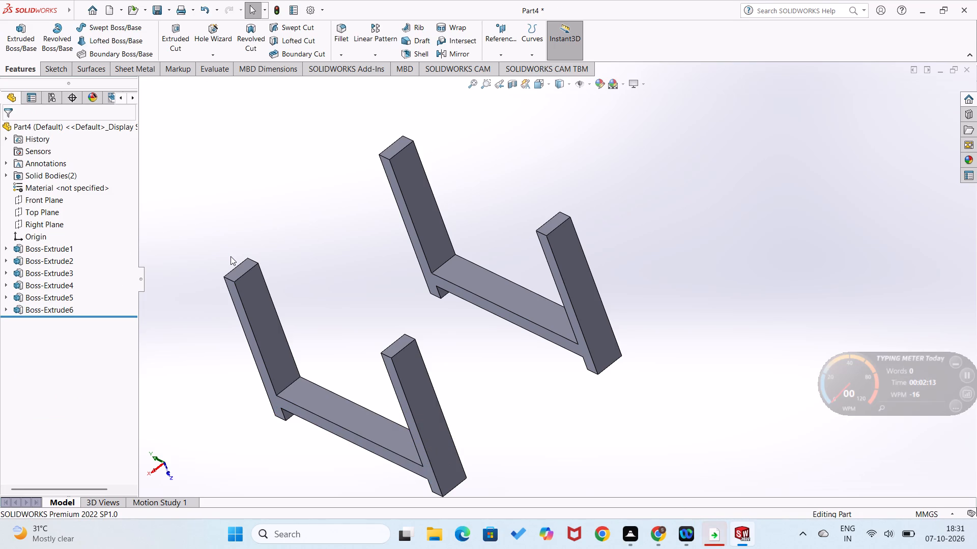
# On the end face of the offset frame's first leg, sketch a closed line outline about 117 by 103 mm surrounding both frames.
pyautogui.rightClick(245, 266)
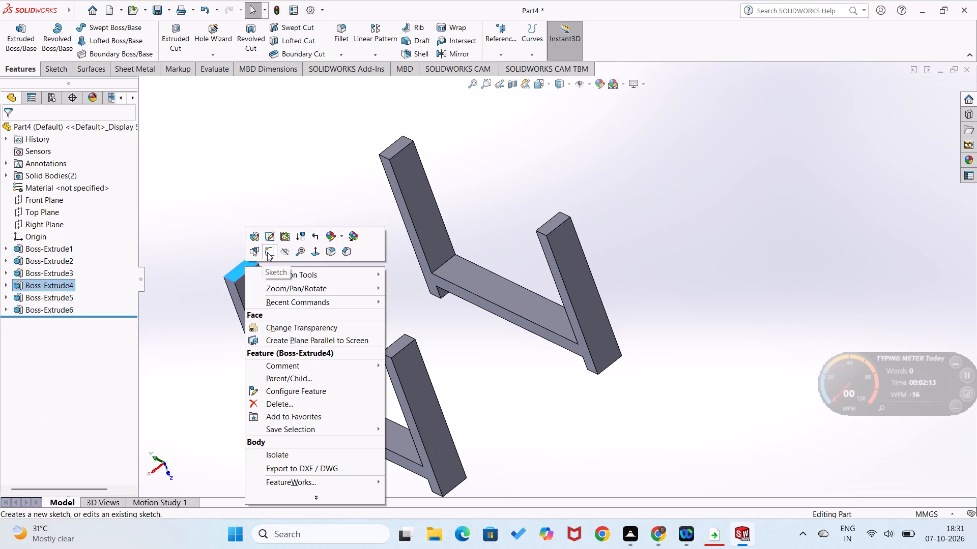
pyautogui.click(267, 252)
pyautogui.click(225, 271)
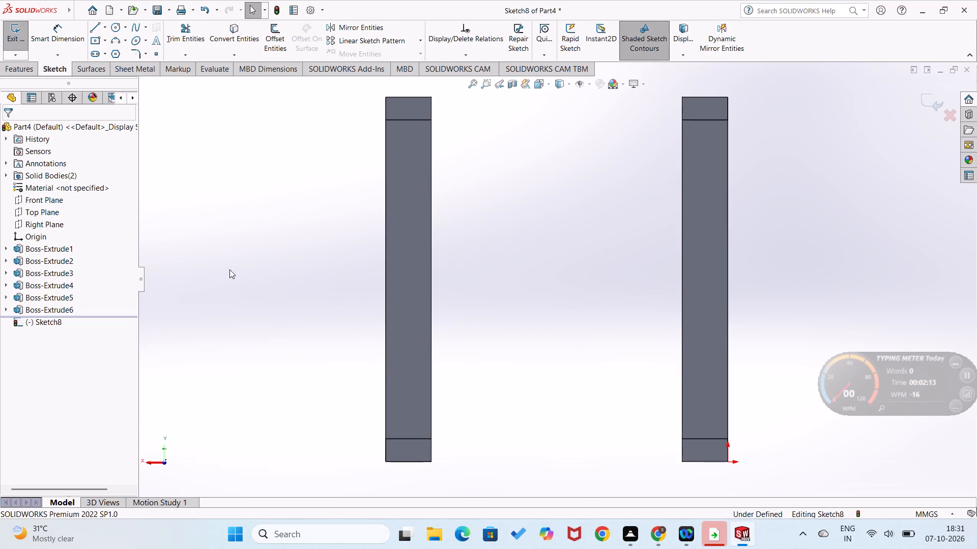
pyautogui.moveTo(244, 228); pyautogui.dragTo(192, 319, button='right')
pyautogui.scroll(2, 293, 184)
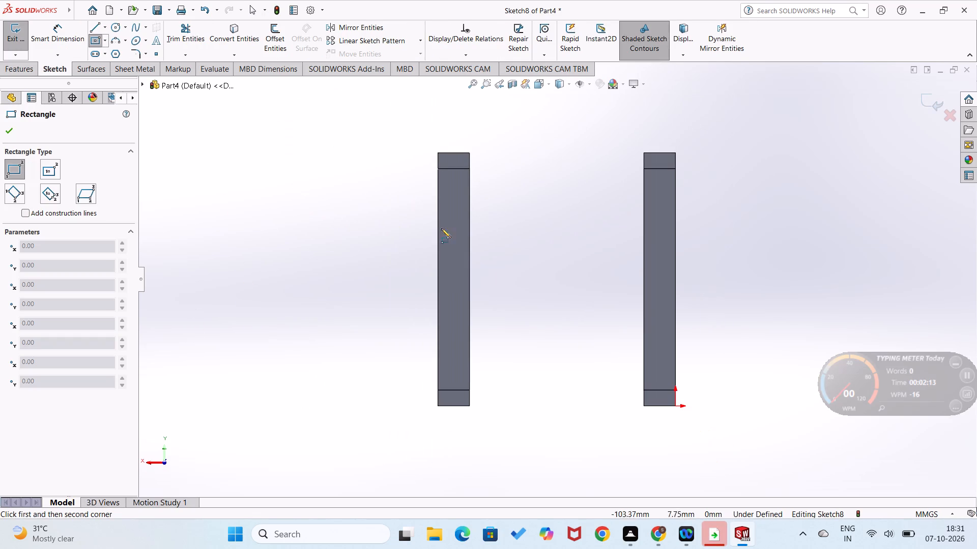
pyautogui.moveTo(382, 224); pyautogui.dragTo(293, 267, button='right')
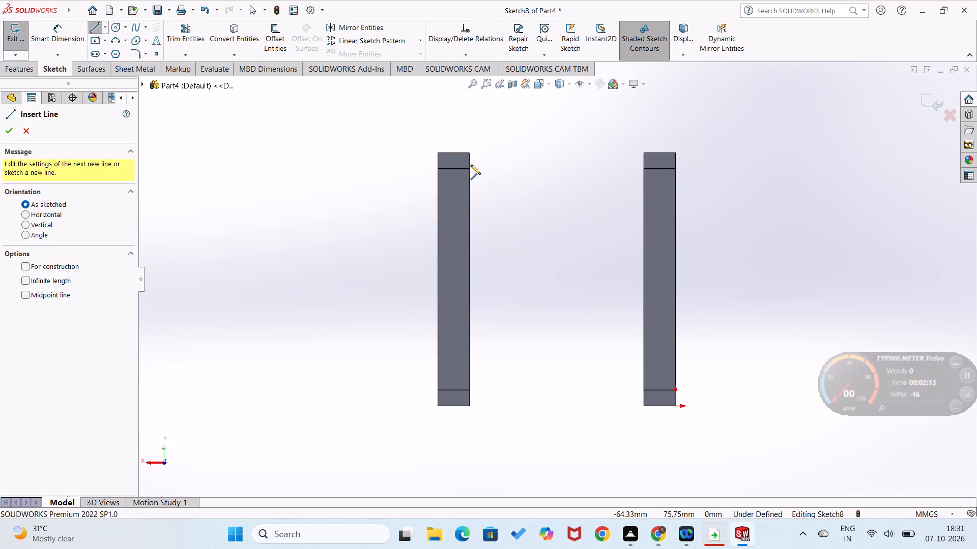
pyautogui.click(438, 153)
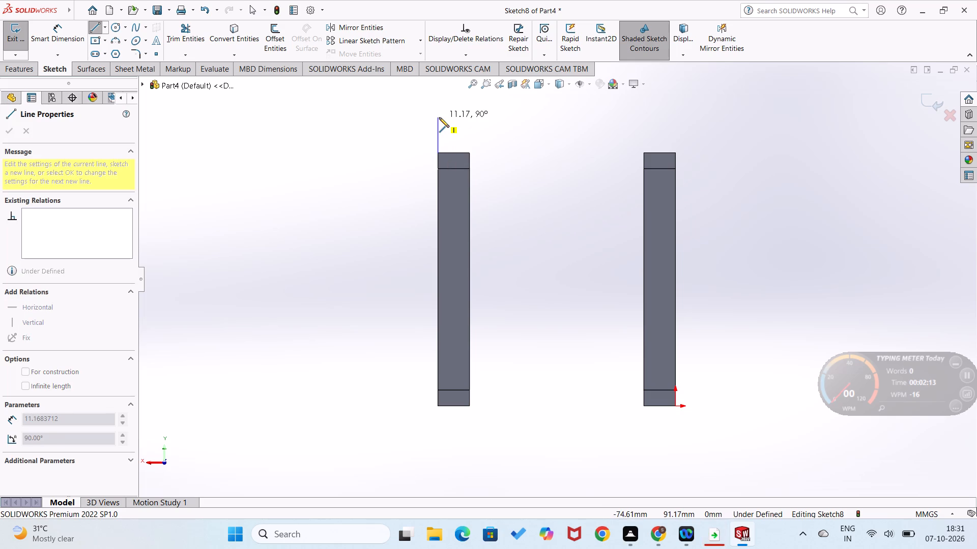
pyautogui.click(439, 117)
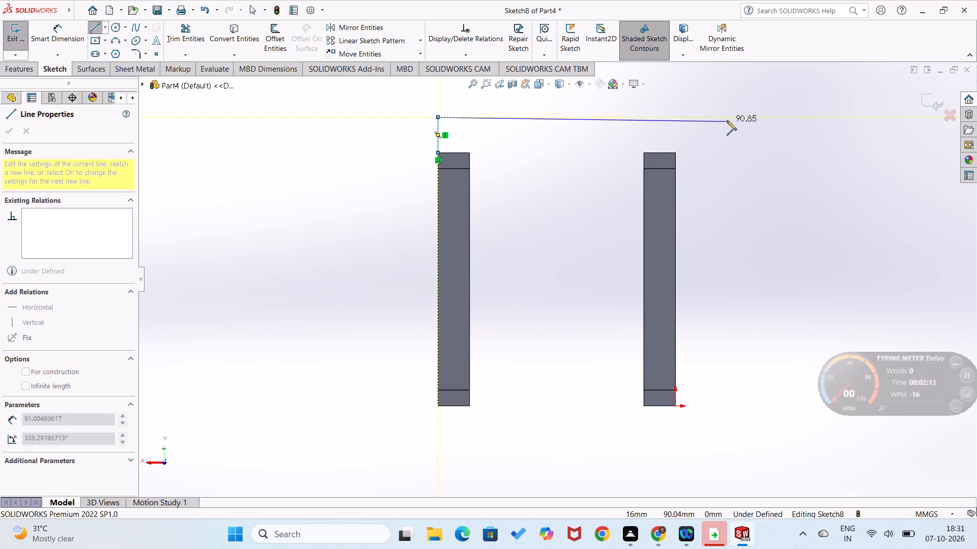
pyautogui.click(739, 115)
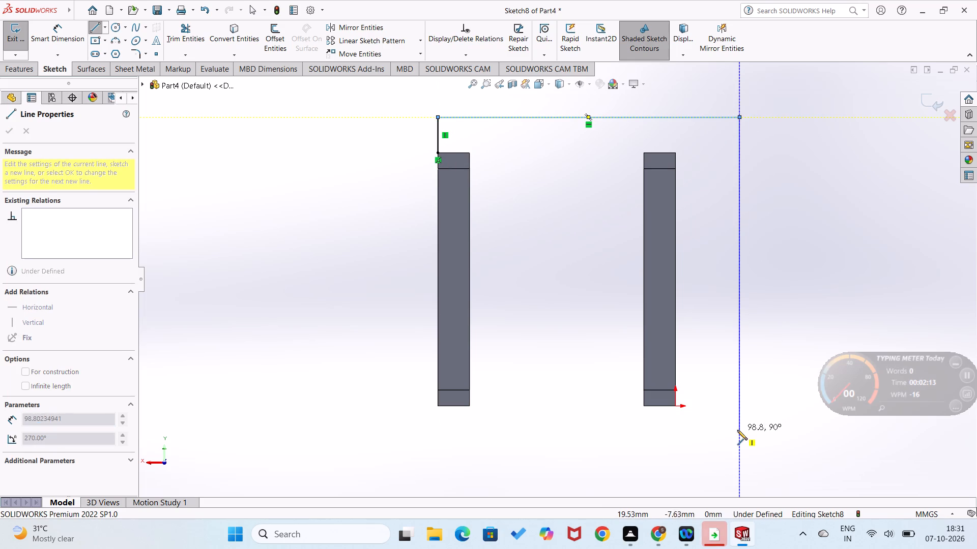
pyautogui.click(737, 443)
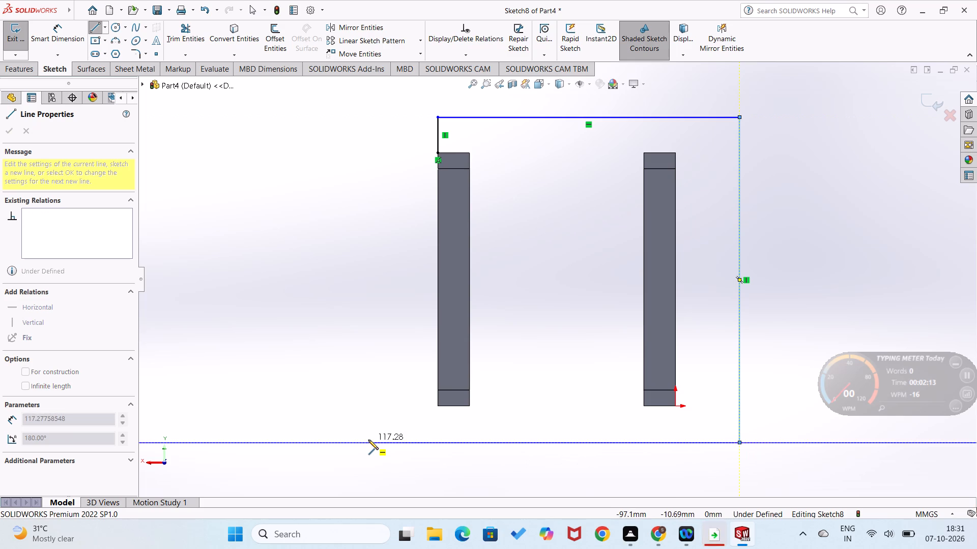
pyautogui.click(368, 440)
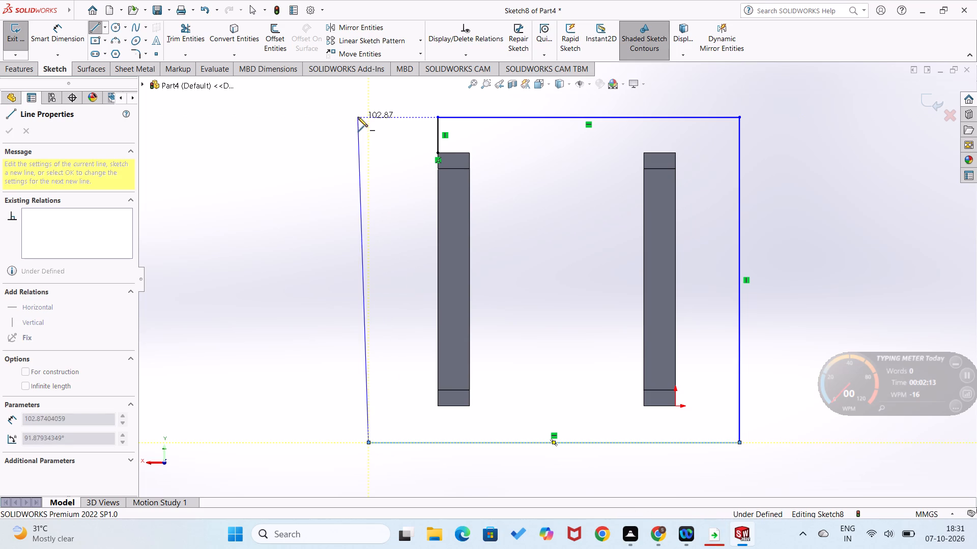
pyautogui.click(368, 118)
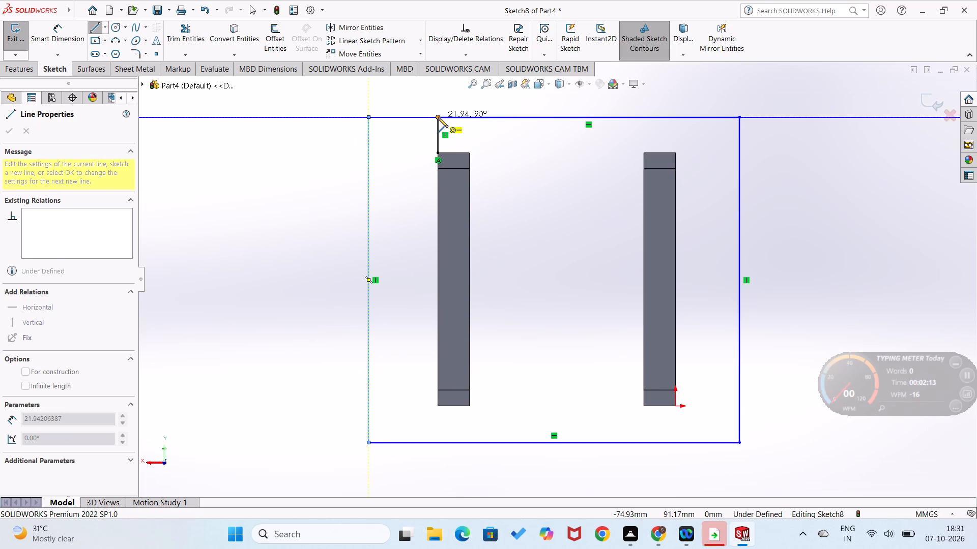
pyautogui.click(438, 117)
# Dimension the outline's upper and lower edges 10 mm beyond the corresponding outer corners of the offset frame.
pyautogui.moveTo(321, 252); pyautogui.dragTo(342, 167, button='right')
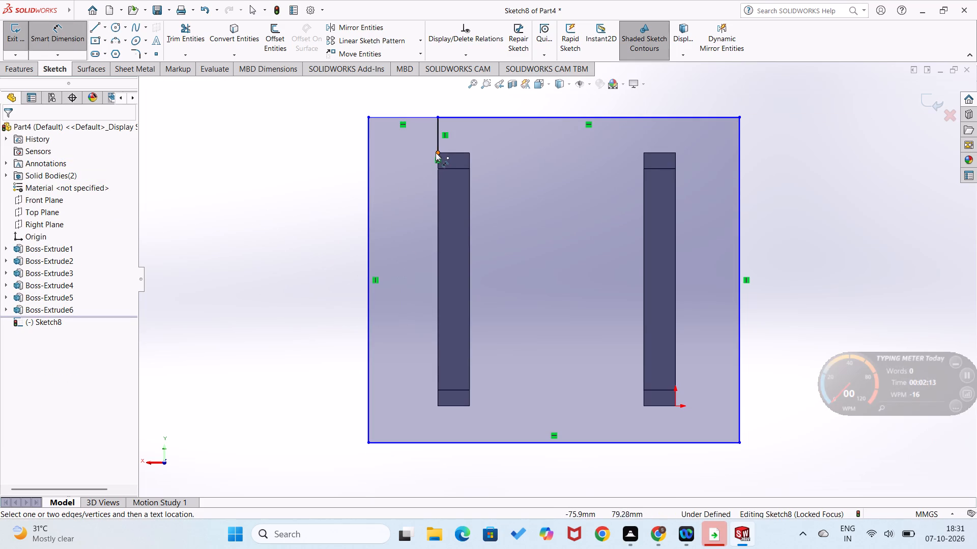
pyautogui.click(437, 144)
pyautogui.click(416, 145)
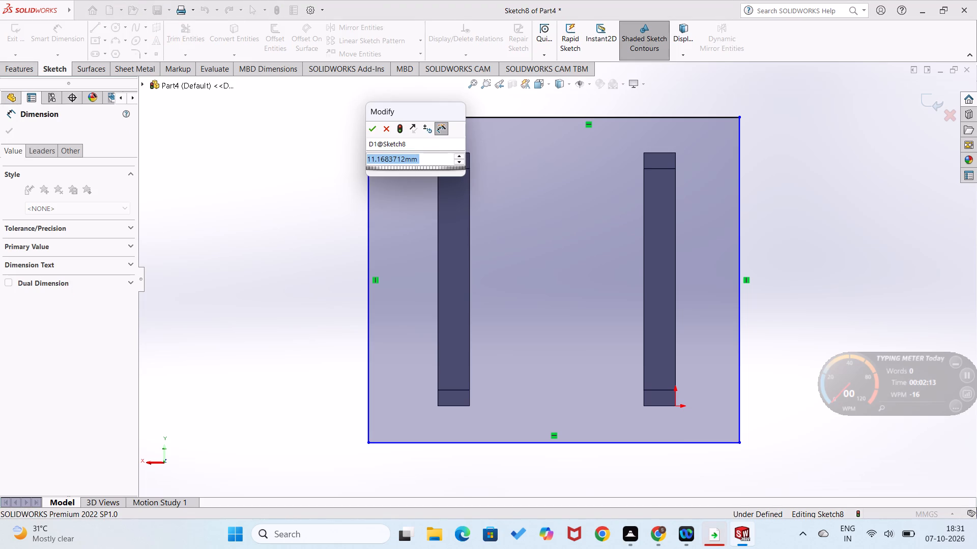
pyautogui.write('10')
pyautogui.press('Return')
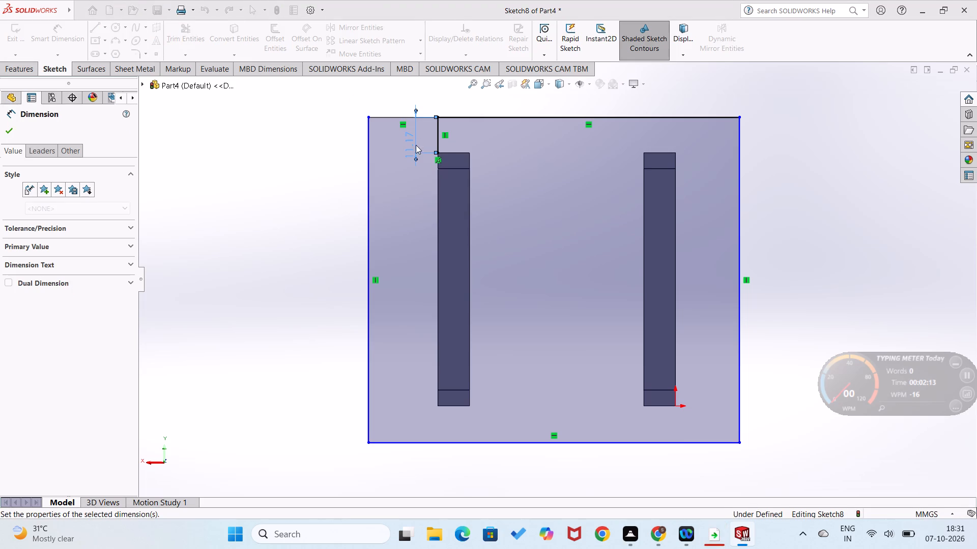
pyautogui.click(181, 227)
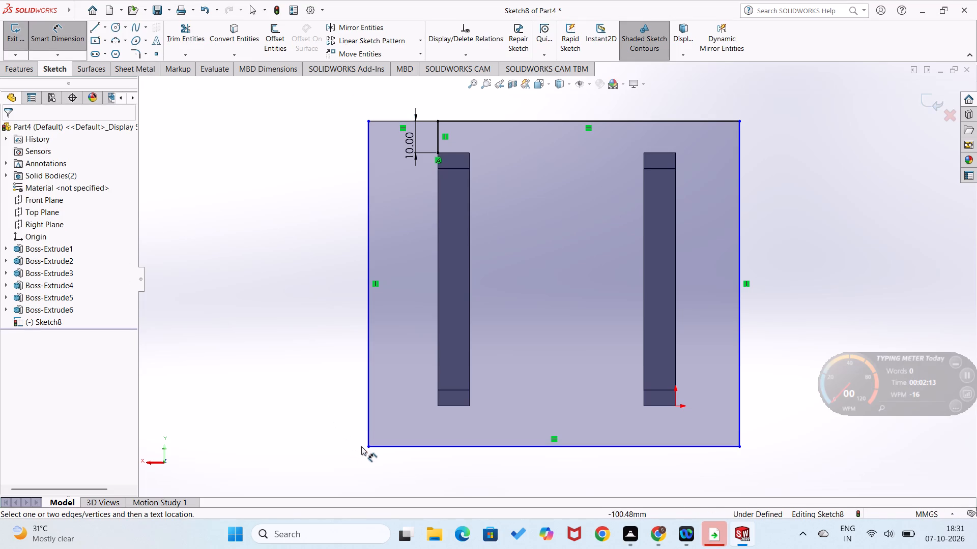
pyautogui.click(367, 445)
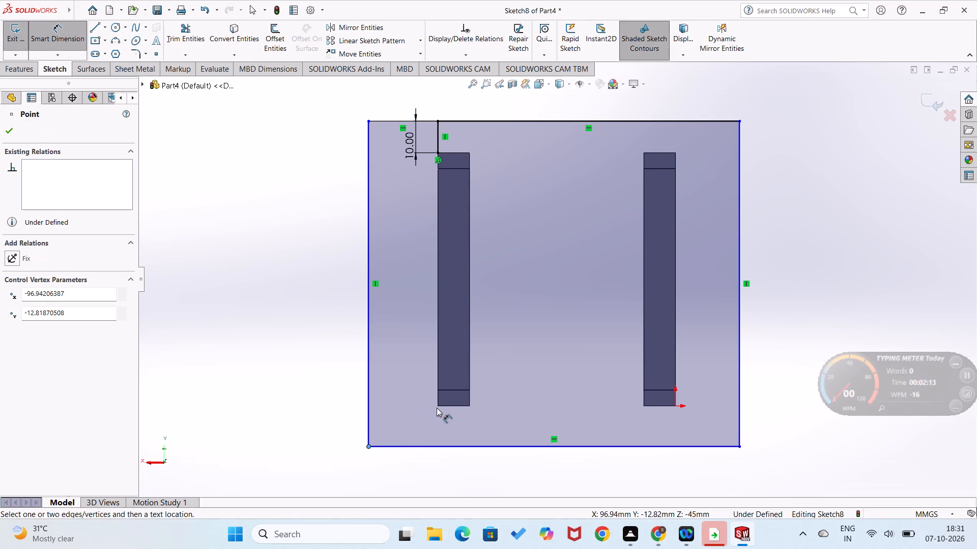
pyautogui.click(437, 405)
pyautogui.click(329, 419)
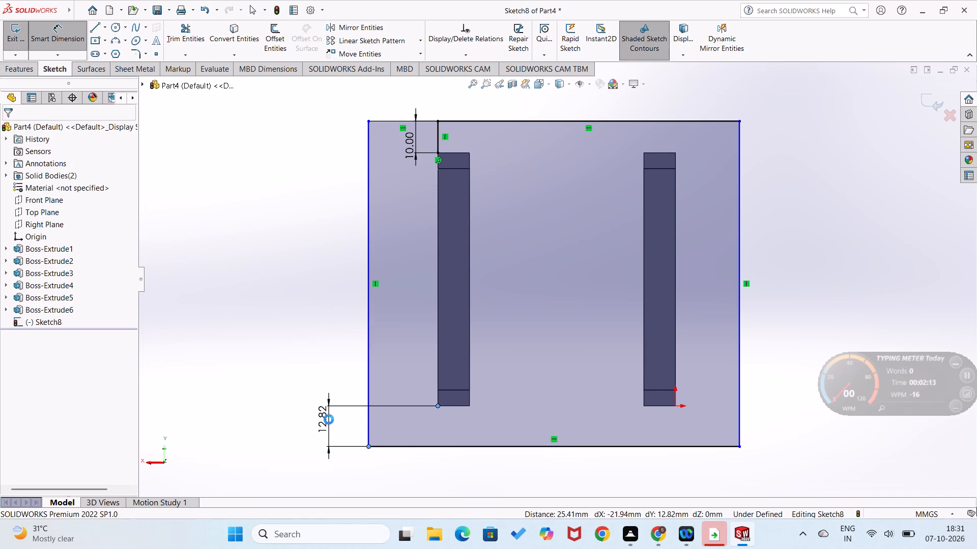
pyautogui.write('10')
pyautogui.press('Return')
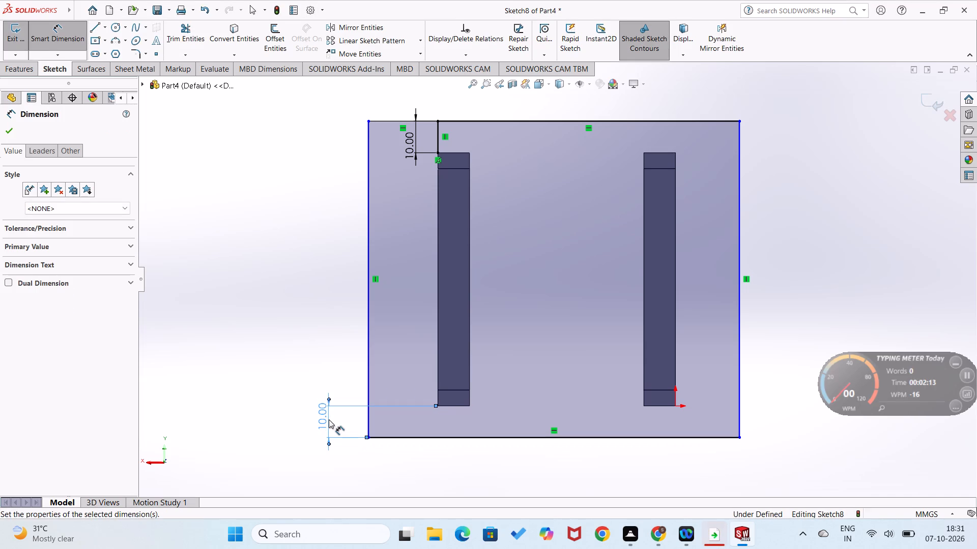
pyautogui.click(335, 359)
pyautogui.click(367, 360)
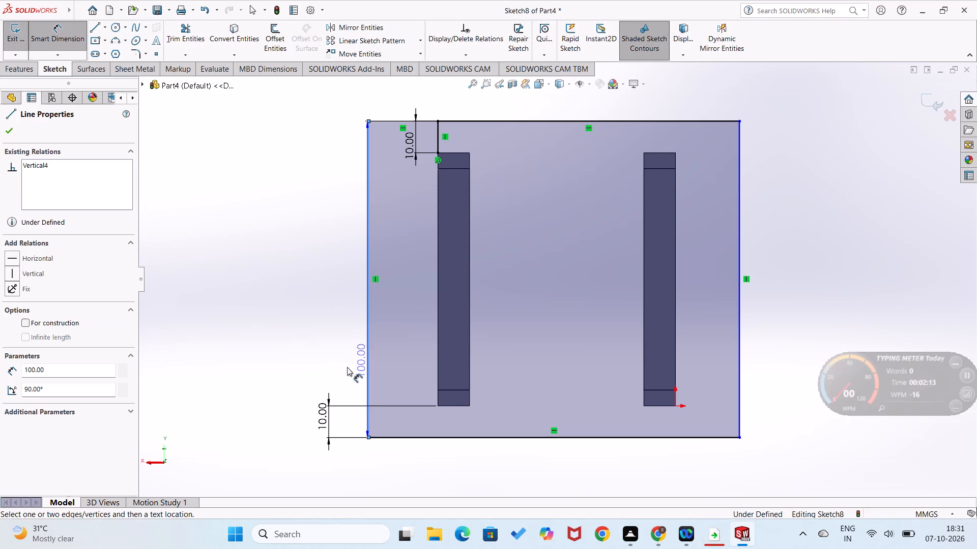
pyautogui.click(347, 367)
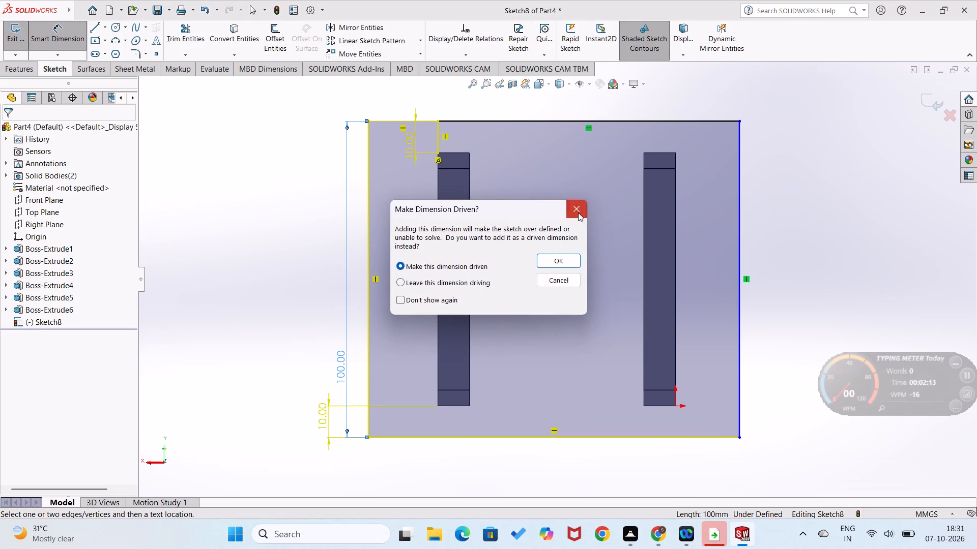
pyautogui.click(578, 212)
# Dimension the outline's lower edge to a width of 110 mm.
pyautogui.click(606, 439)
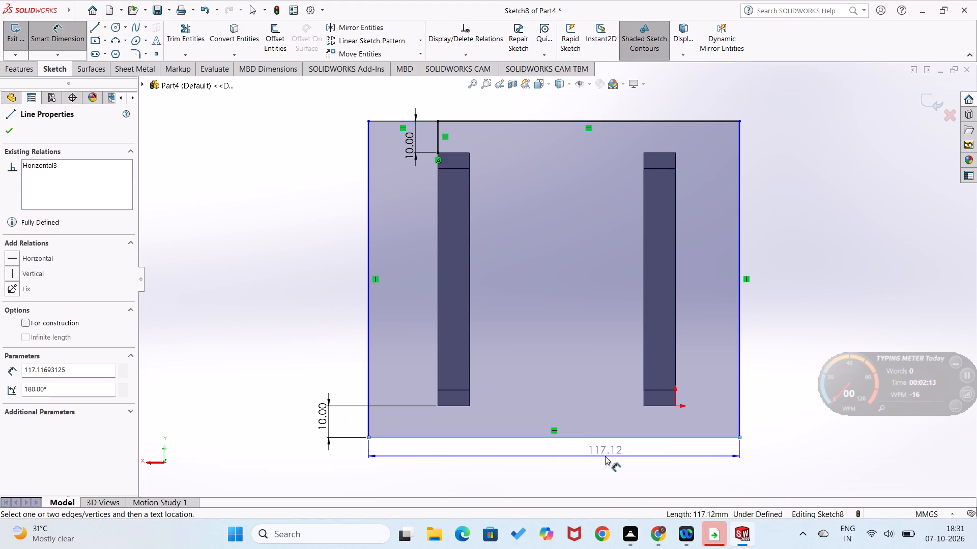
pyautogui.click(605, 457)
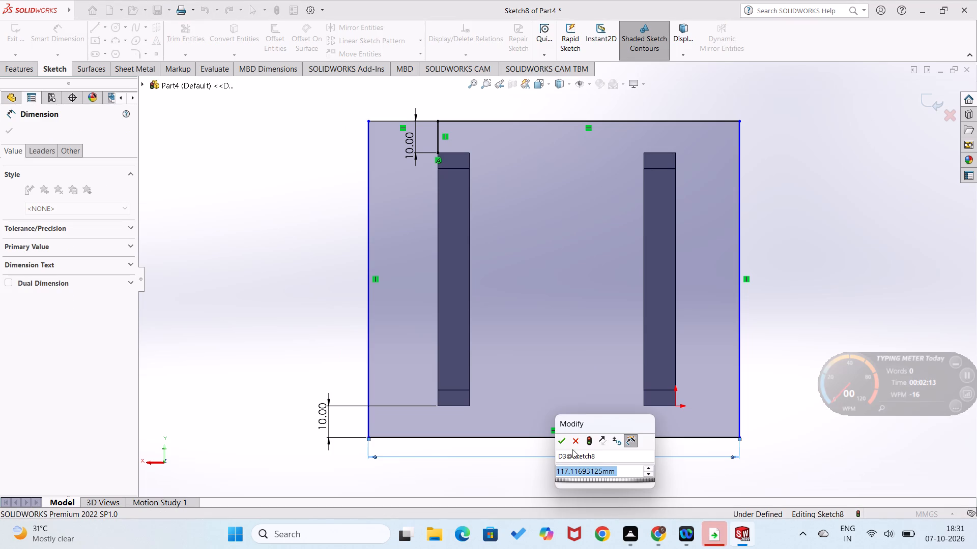
pyautogui.write('110')
pyautogui.press('Return')
pyautogui.click(307, 284)
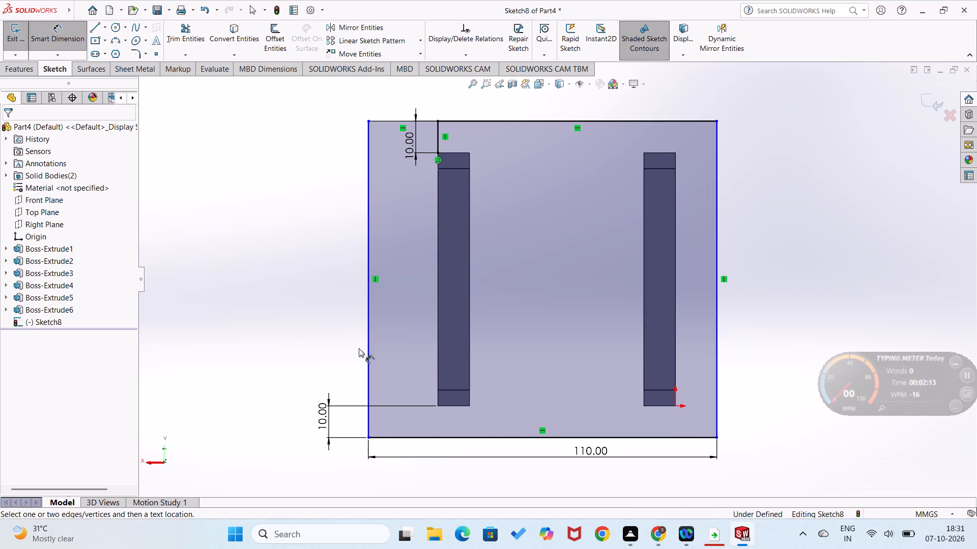
# Dimension the horizontal gap between the outline's lower corner and the offset frame's outer corner as 20 mm.
pyautogui.click(367, 440)
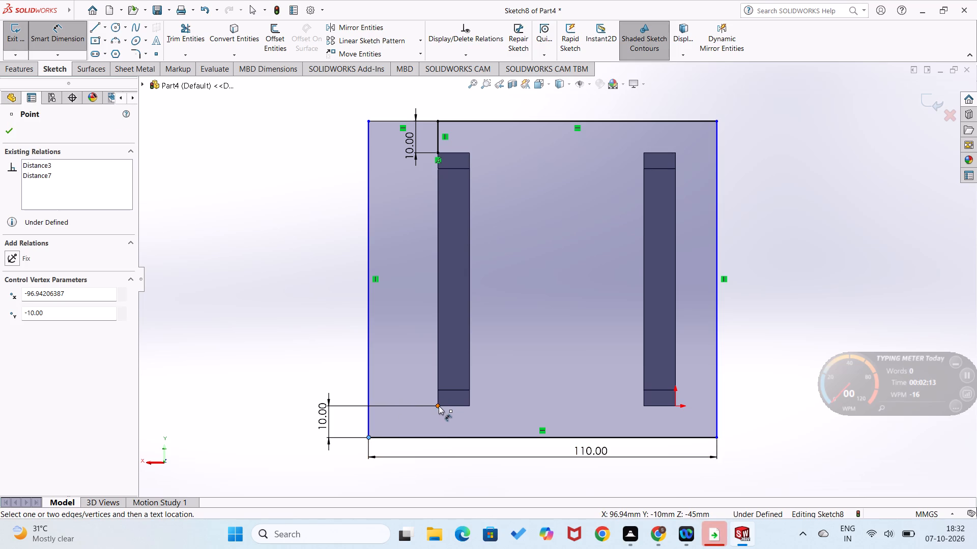
pyautogui.click(439, 406)
pyautogui.click(409, 470)
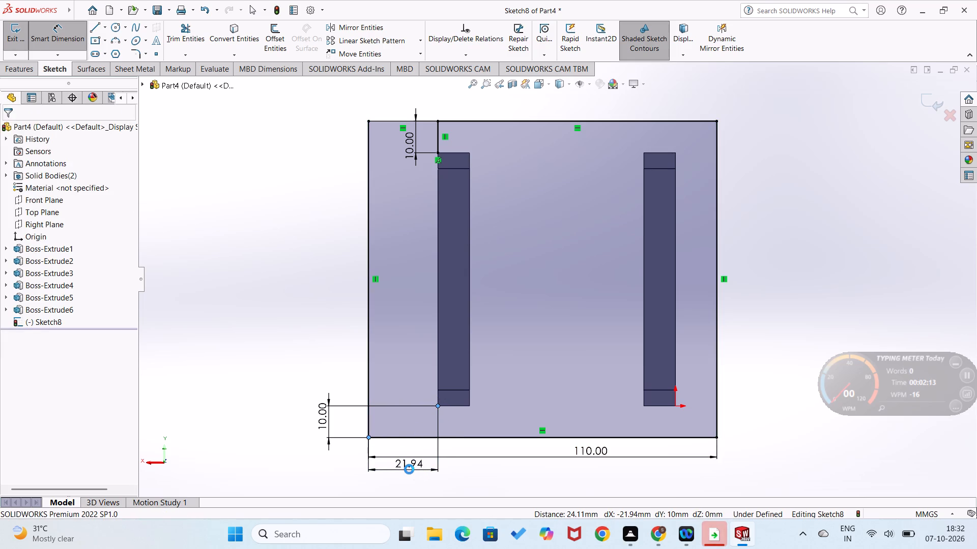
pyautogui.write('20')
pyautogui.press('Return')
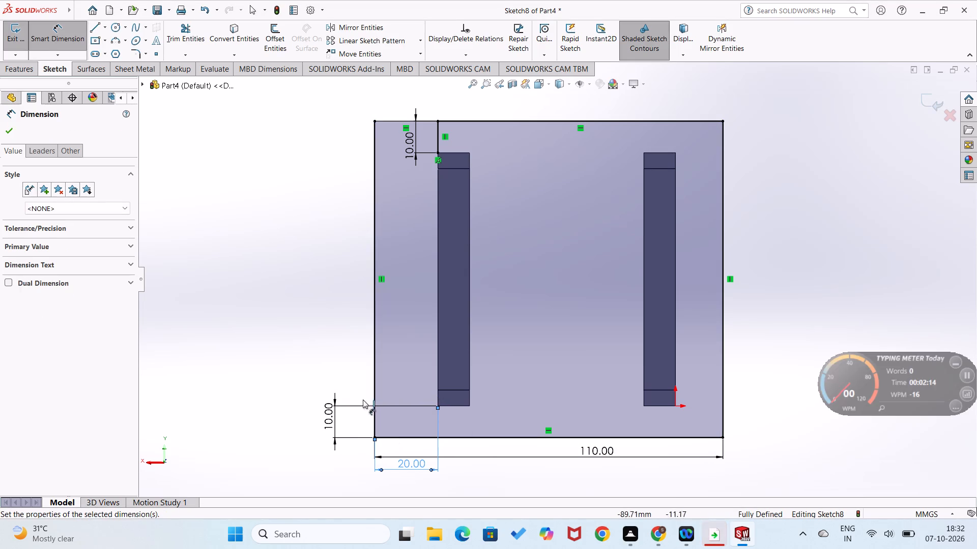
pyautogui.click(337, 360)
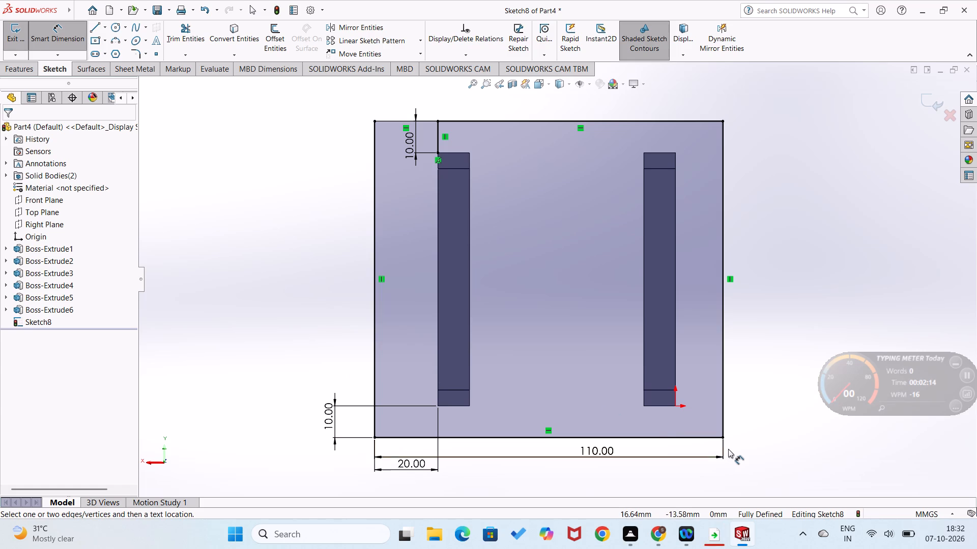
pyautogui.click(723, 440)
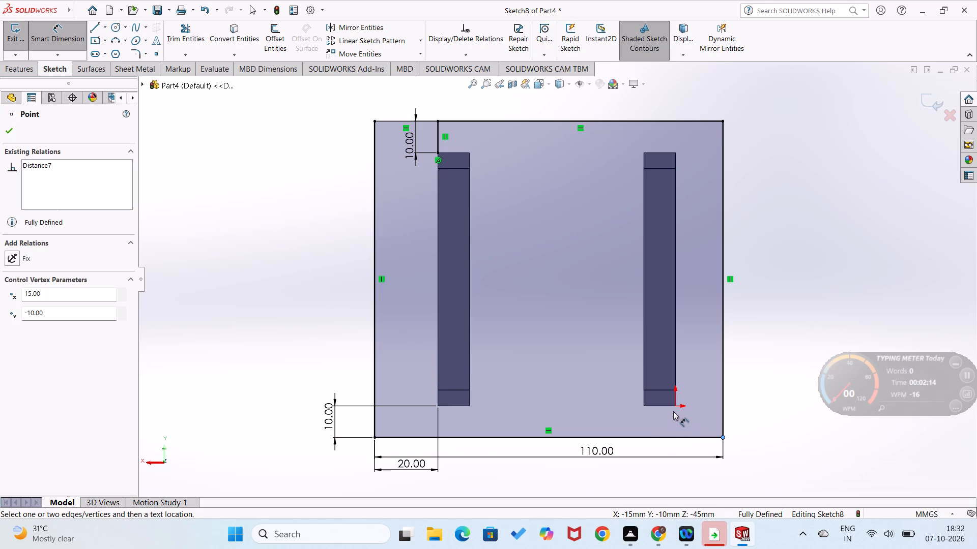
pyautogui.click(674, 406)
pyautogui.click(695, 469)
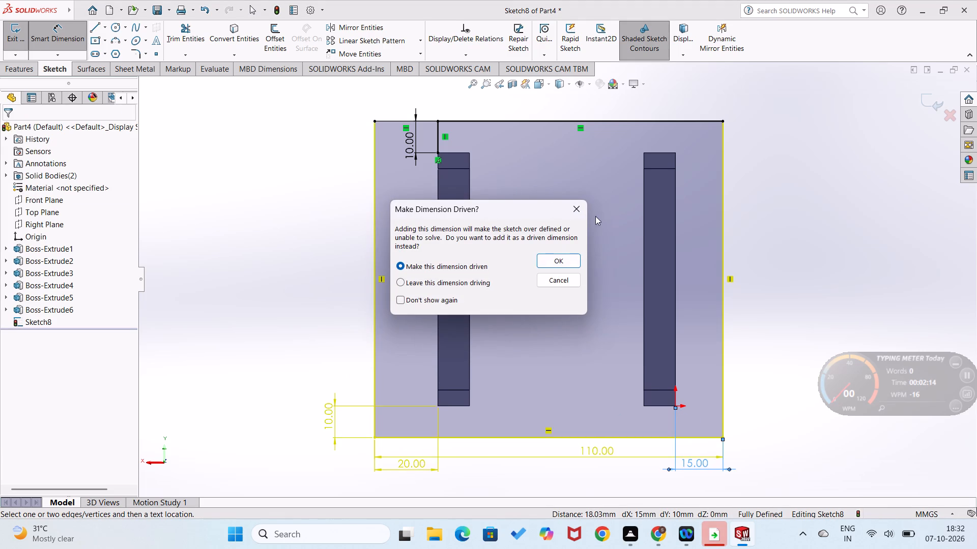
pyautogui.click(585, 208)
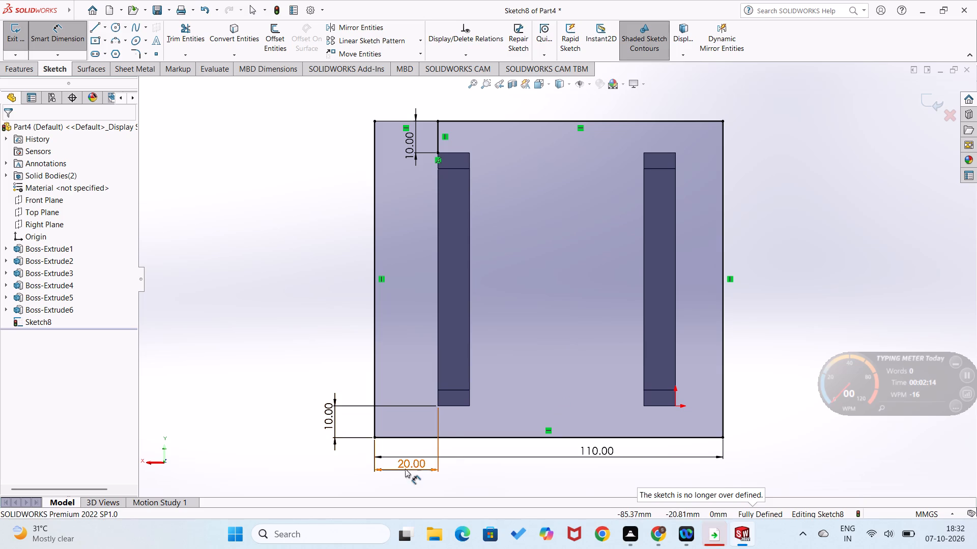
# Set the horizontal gap between the outline and the offset frame's outer corner to 15 mm.
pyautogui.doubleClick(405, 467)
pyautogui.write('150')
pyautogui.press('BackSpace')
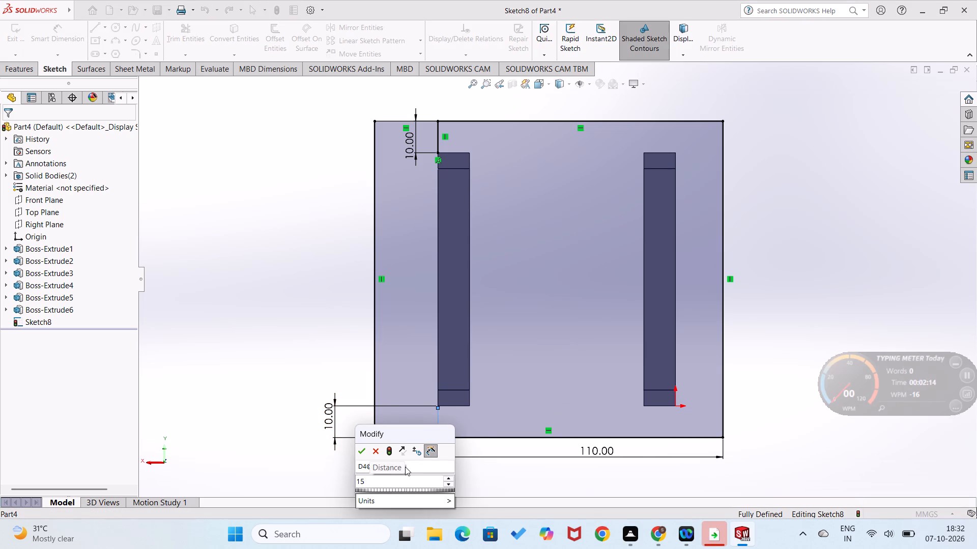
pyautogui.press('Return')
pyautogui.click(370, 371)
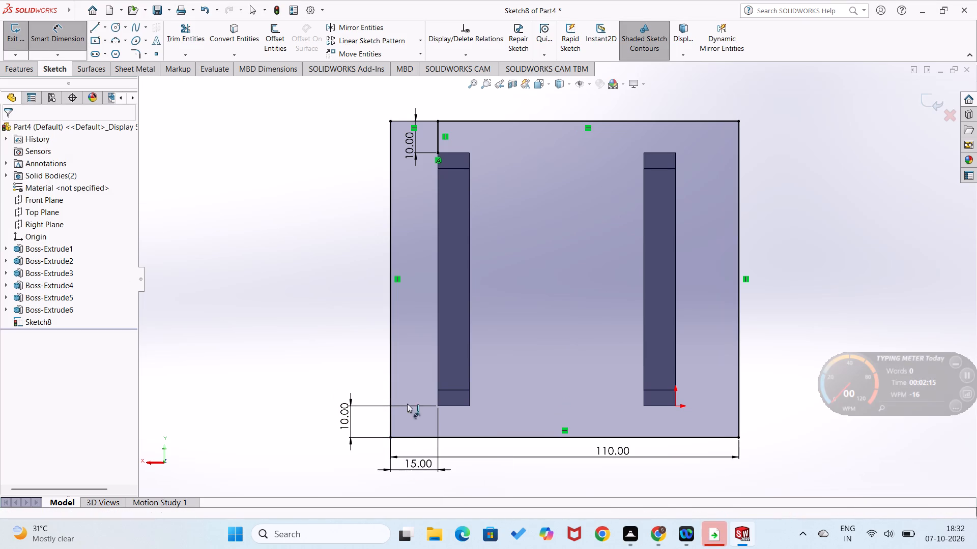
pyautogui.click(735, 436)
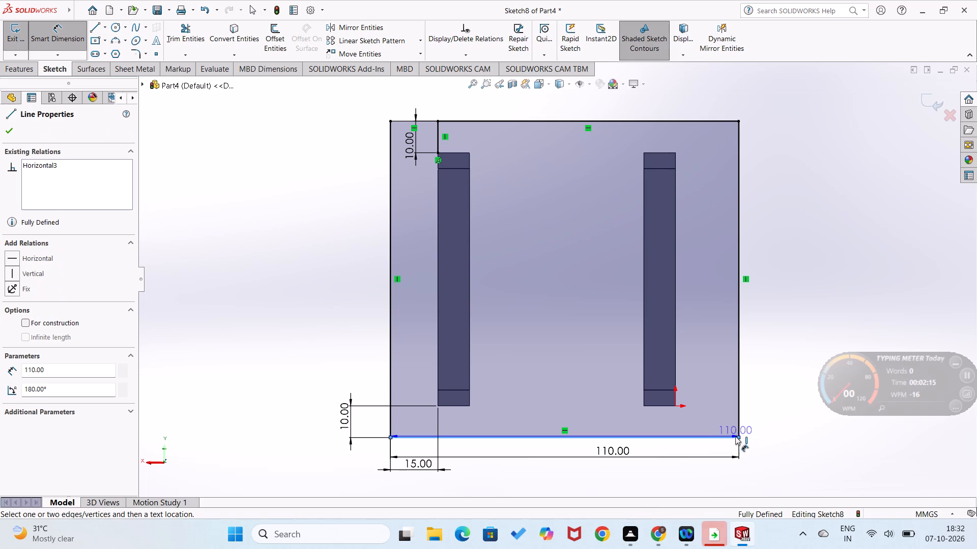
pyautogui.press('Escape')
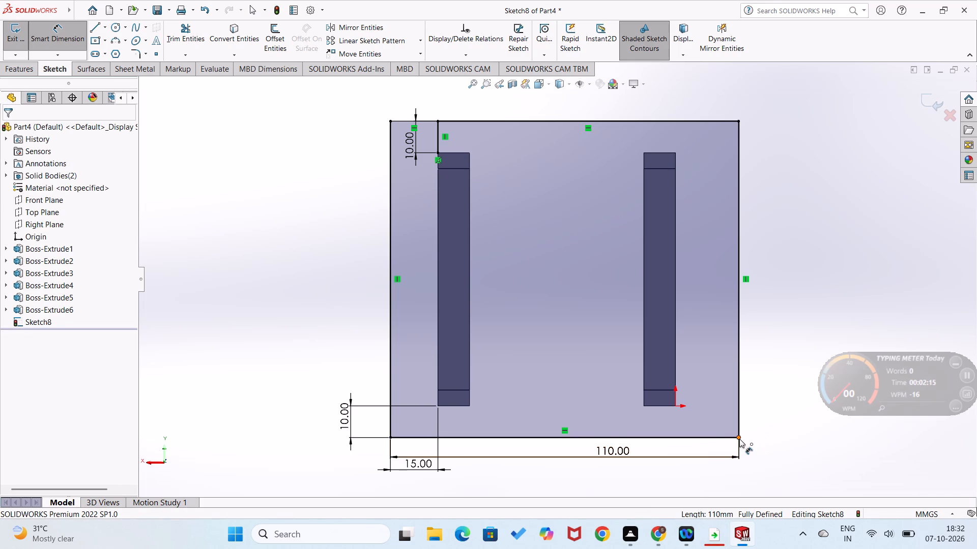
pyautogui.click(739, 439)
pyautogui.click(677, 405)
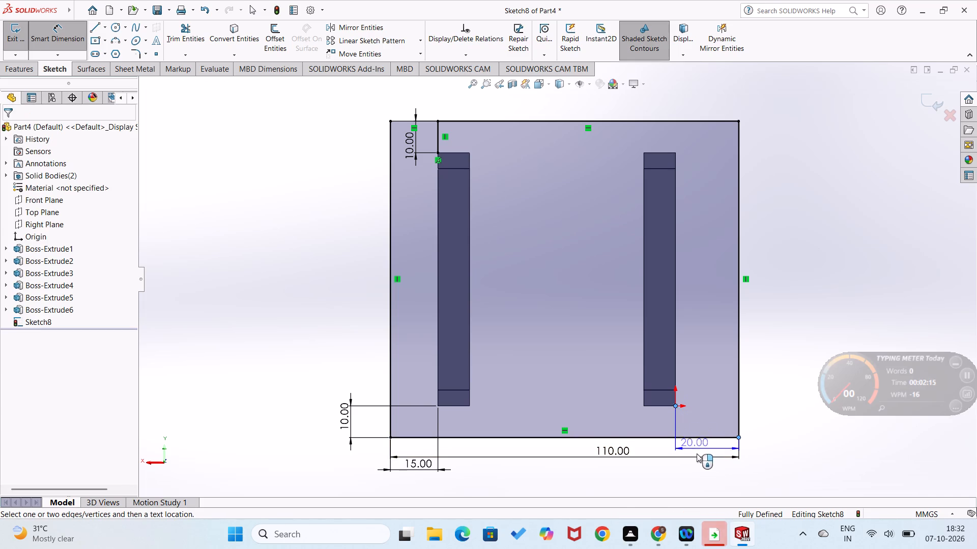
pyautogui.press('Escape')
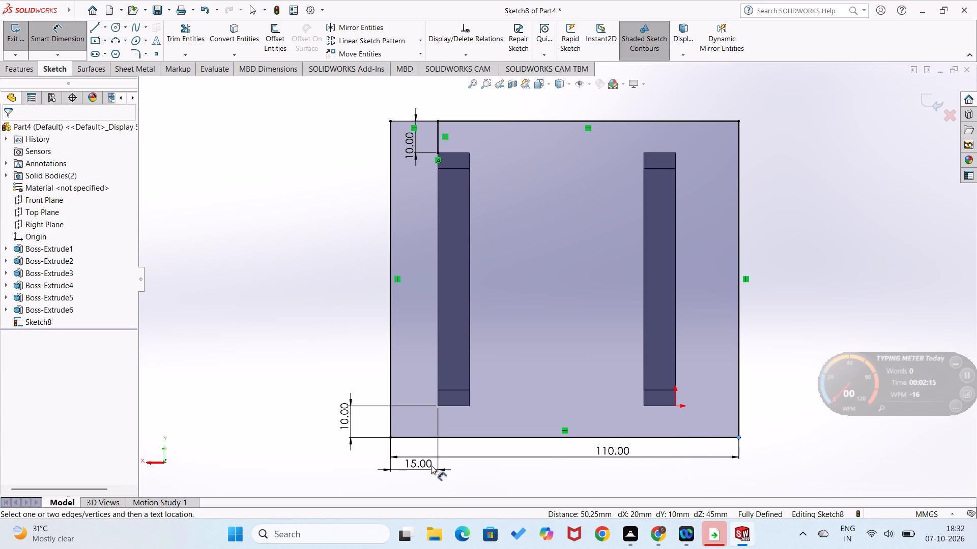
# Set the horizontal gap between the outline's lower corner and the offset frame's outer corner to 17.5 mm.
pyautogui.doubleClick(424, 467)
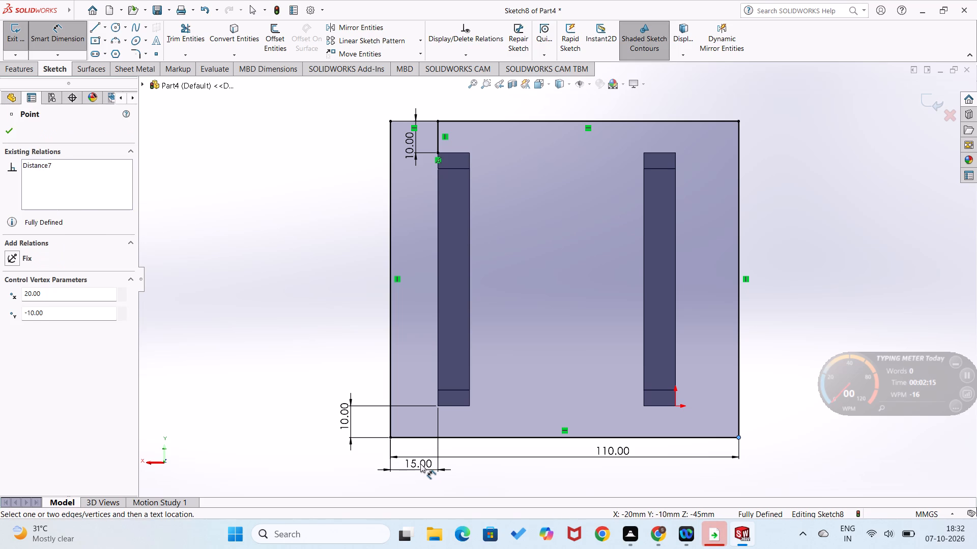
pyautogui.doubleClick(420, 464)
pyautogui.doubleClick(420, 464)
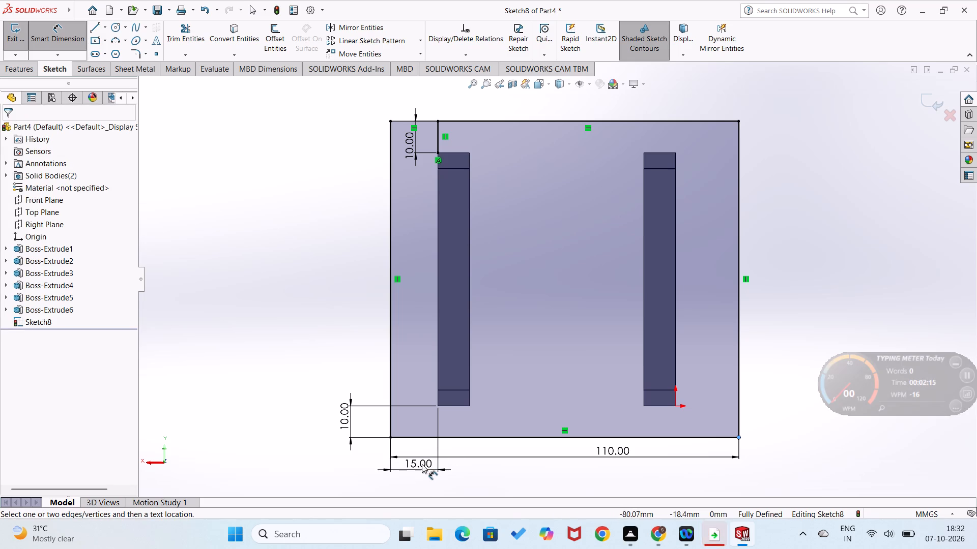
pyautogui.doubleClick(422, 464)
pyautogui.doubleClick(416, 463)
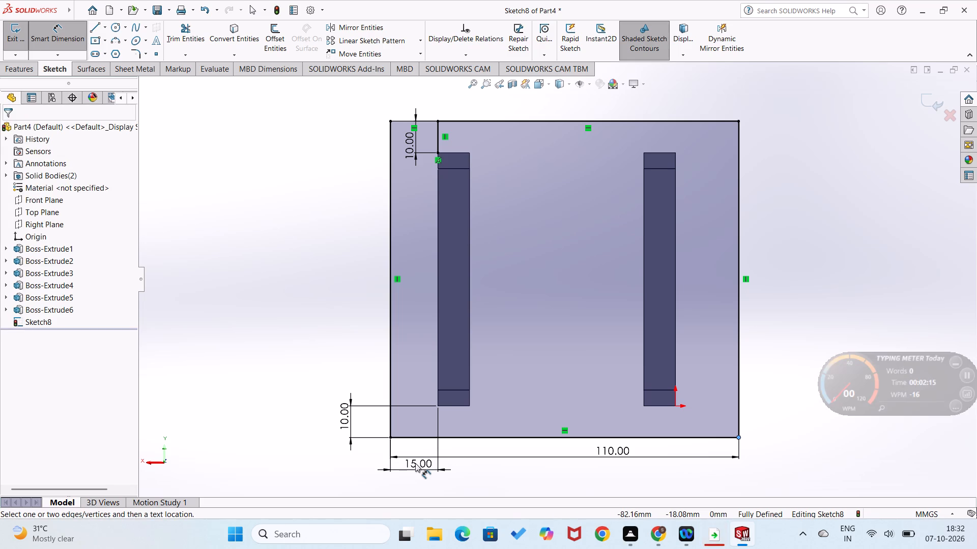
pyautogui.doubleClick(415, 463)
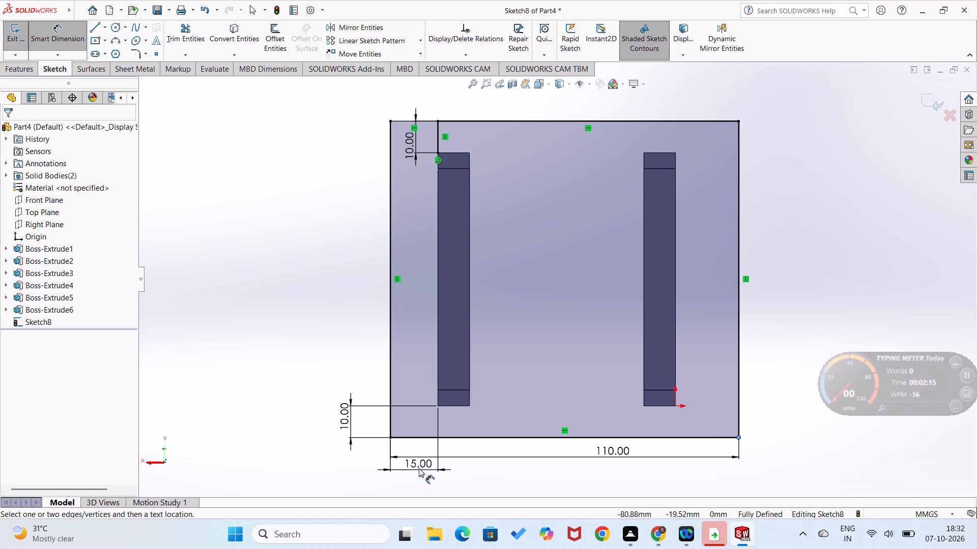
pyautogui.tripleClick(419, 468)
pyautogui.moveTo(343, 431); pyautogui.dragTo(345, 300, button='right')
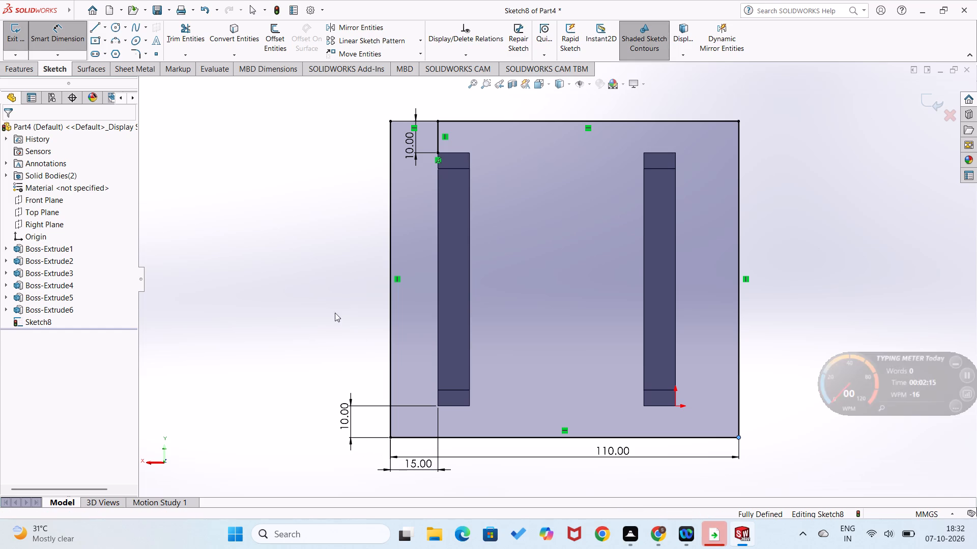
pyautogui.moveTo(327, 354); pyautogui.dragTo(357, 258, button='right')
pyautogui.doubleClick(418, 463)
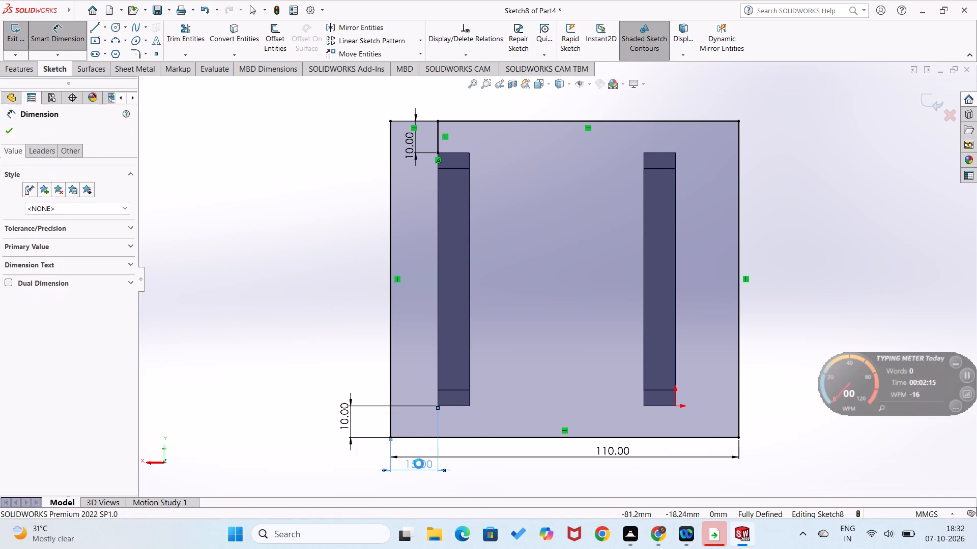
pyautogui.press('7')
pyautogui.press('BackSpace')
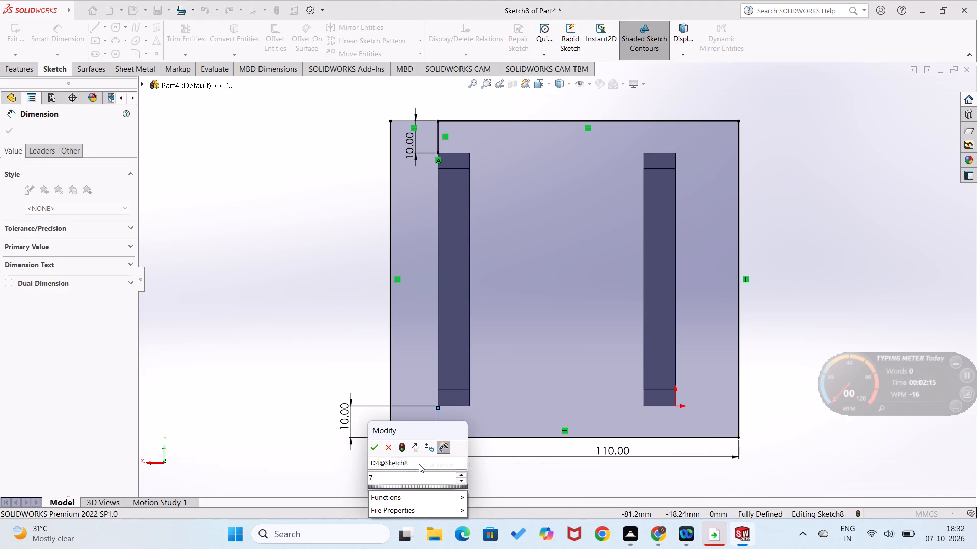
pyautogui.write('17.5')
pyautogui.press('Return')
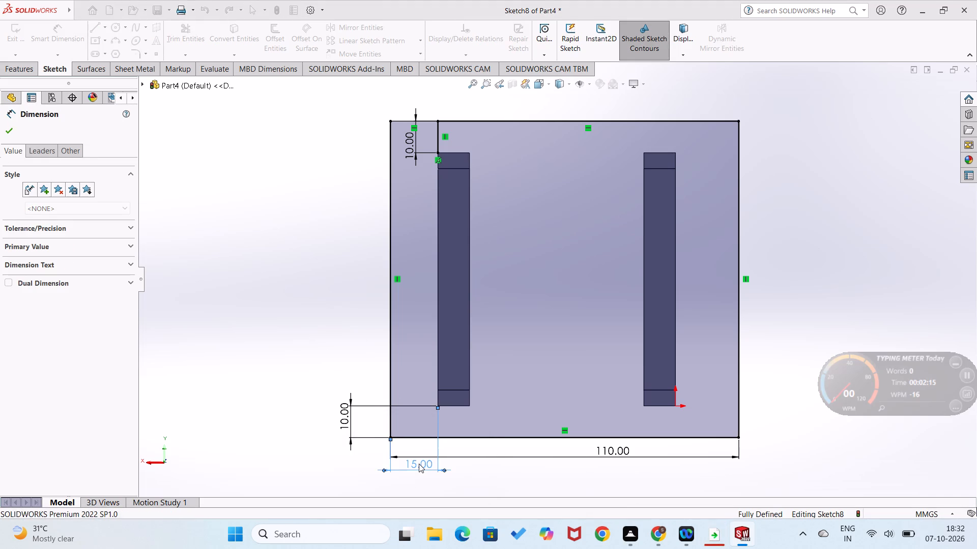
pyautogui.click(288, 316)
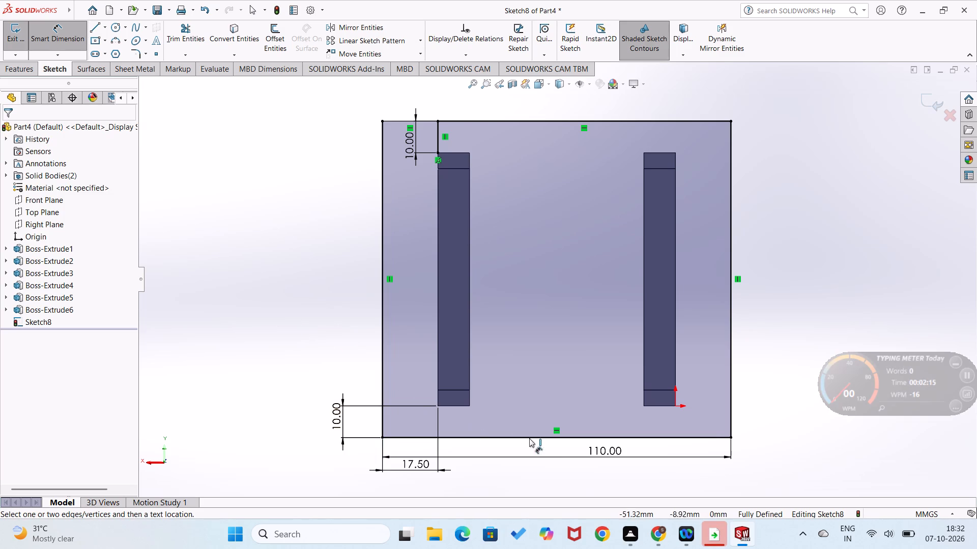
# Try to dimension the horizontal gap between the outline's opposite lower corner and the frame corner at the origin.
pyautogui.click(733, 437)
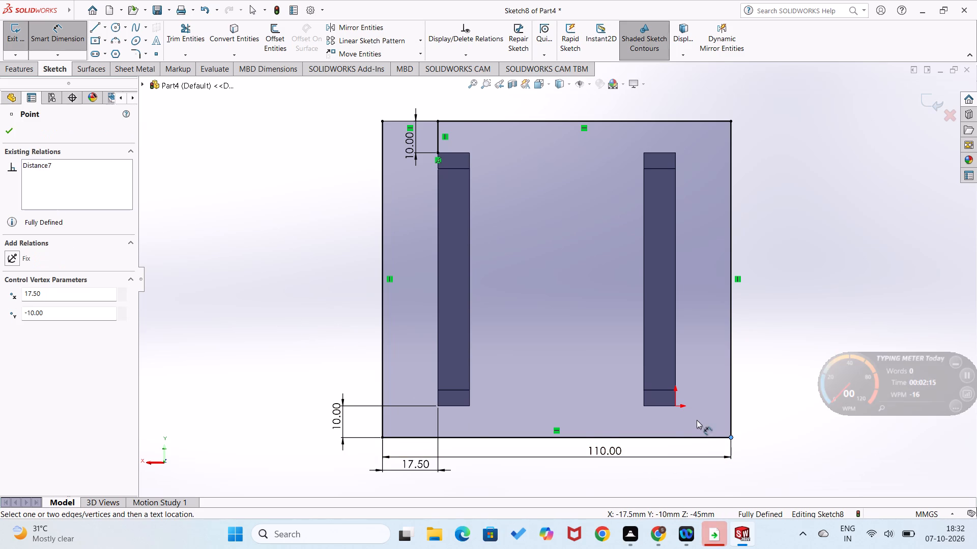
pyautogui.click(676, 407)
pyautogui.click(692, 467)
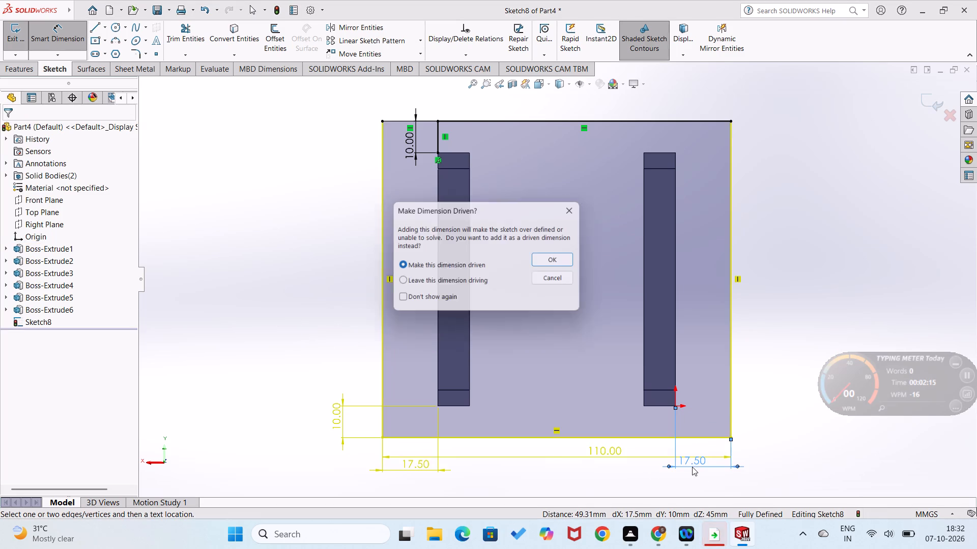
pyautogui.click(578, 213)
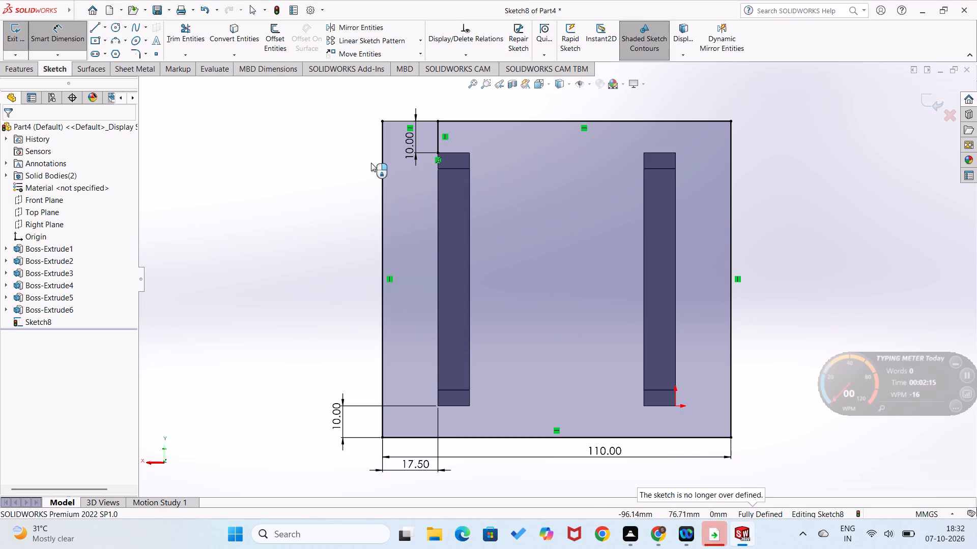
# Convert the short vertical line between the outline's upper edge and the offset frame's corner to construction geometry.
pyautogui.click(436, 145)
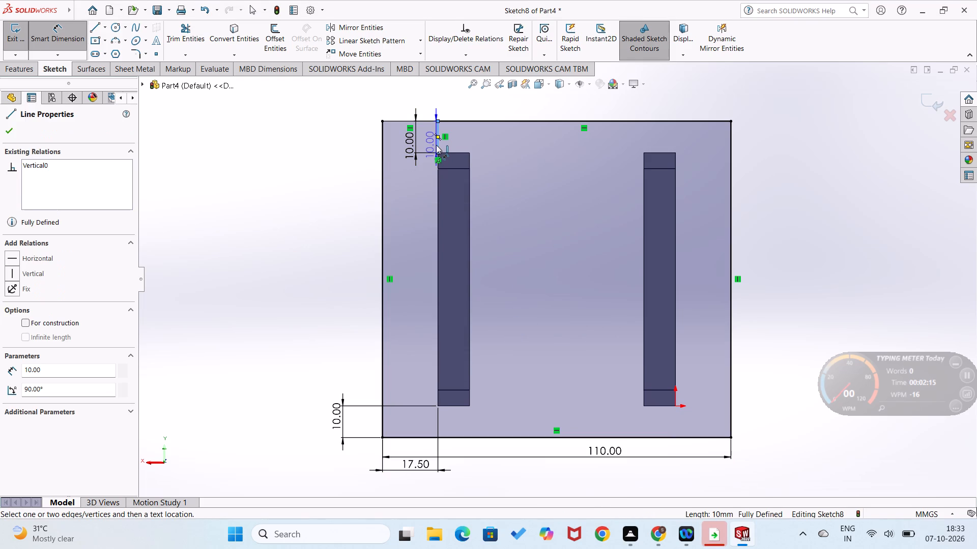
pyautogui.press('Escape')
pyautogui.rightClick(436, 145)
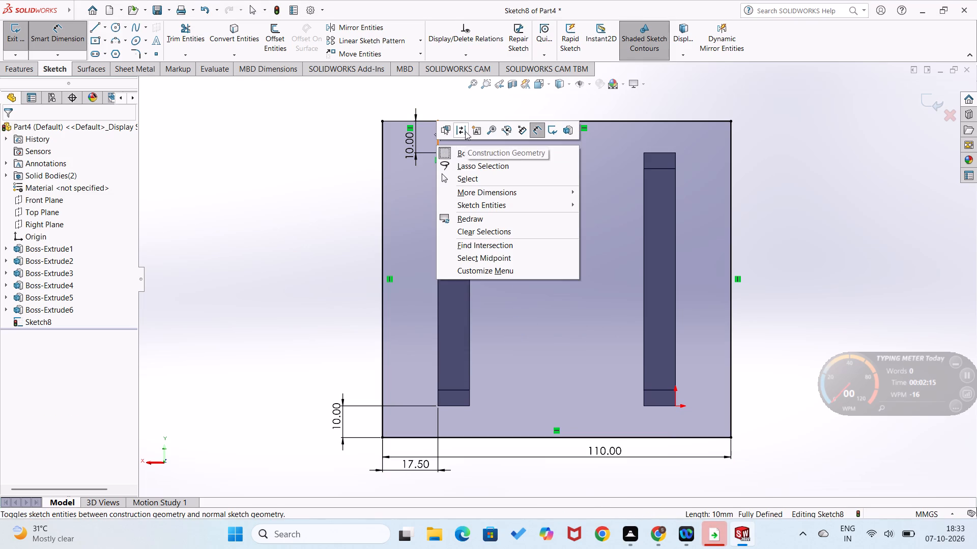
pyautogui.click(465, 131)
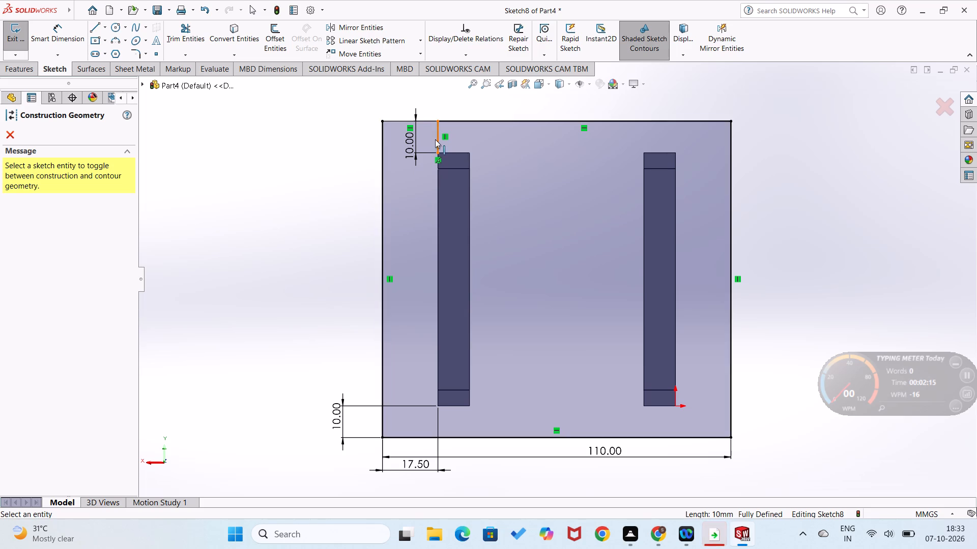
pyautogui.rightClick(439, 140)
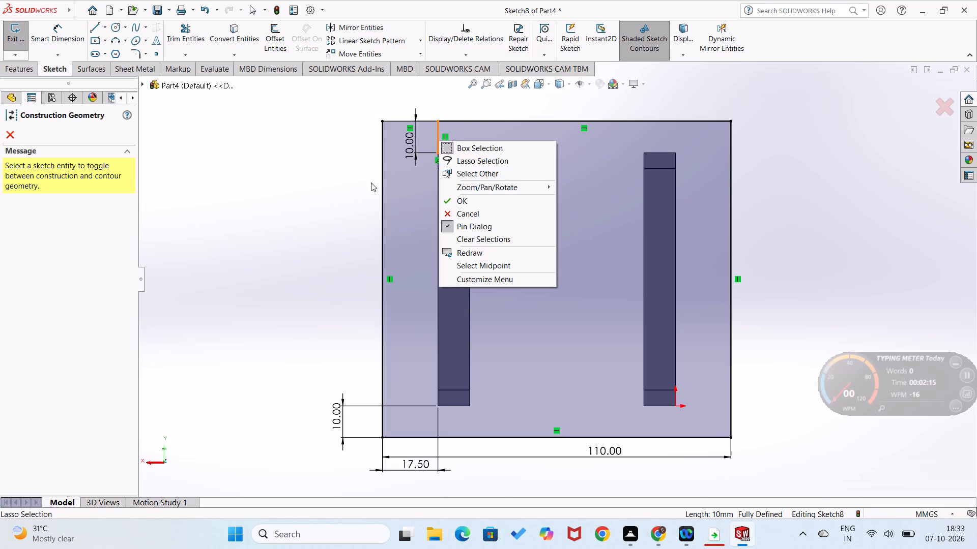
pyautogui.click(339, 191)
pyautogui.click(14, 132)
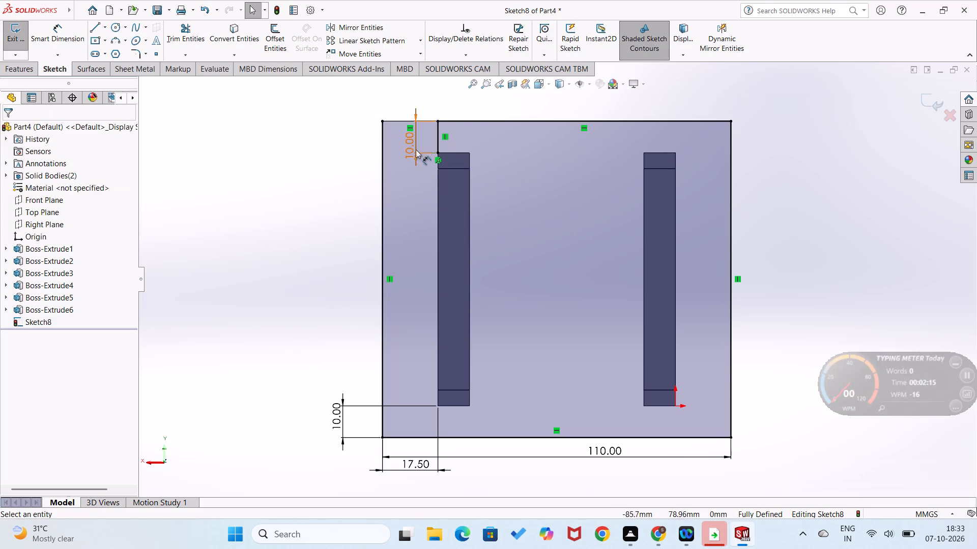
pyautogui.rightClick(439, 143)
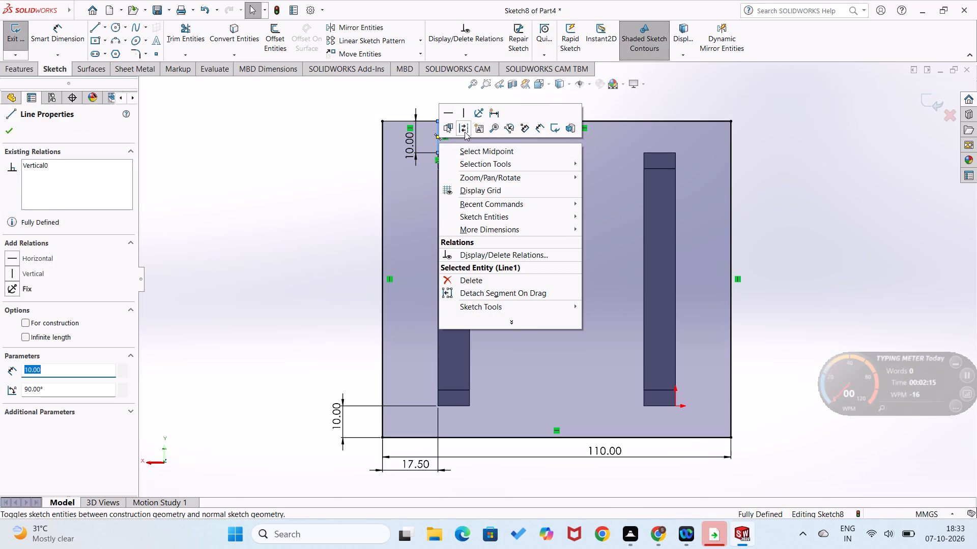
pyautogui.click(464, 131)
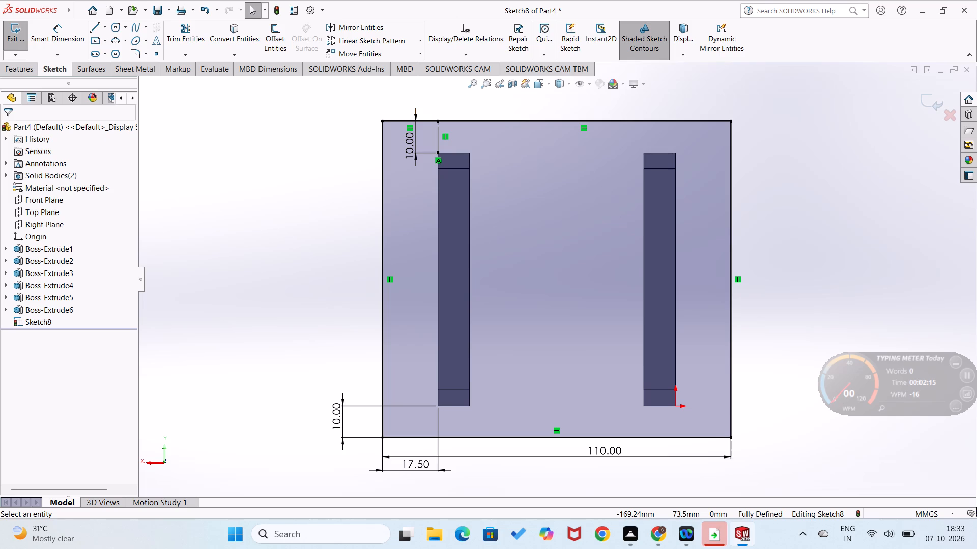
# Extrude the outline 5 mm in the reversed direction, toward the legs, as a merged tabletop.
pyautogui.click(20, 62)
pyautogui.click(24, 34)
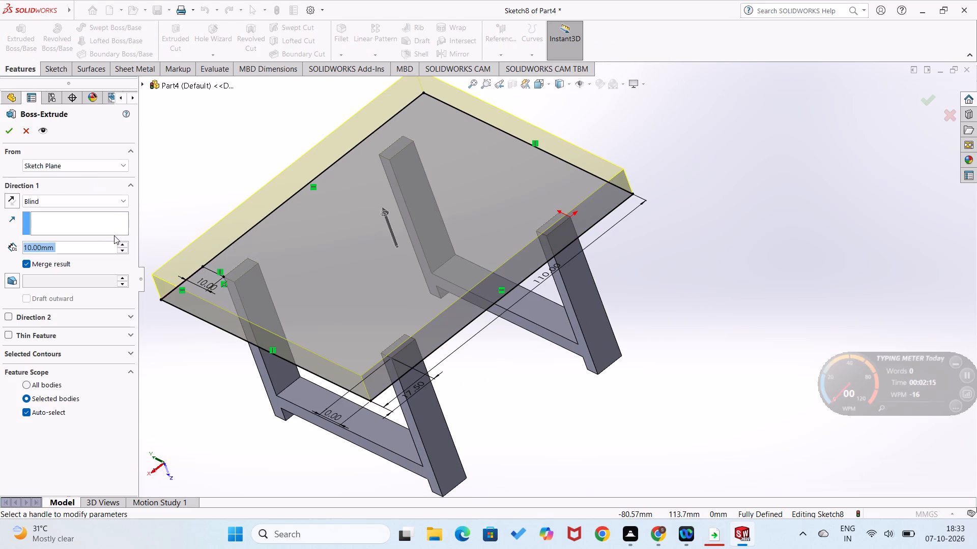
pyautogui.press('5')
pyautogui.press('Return')
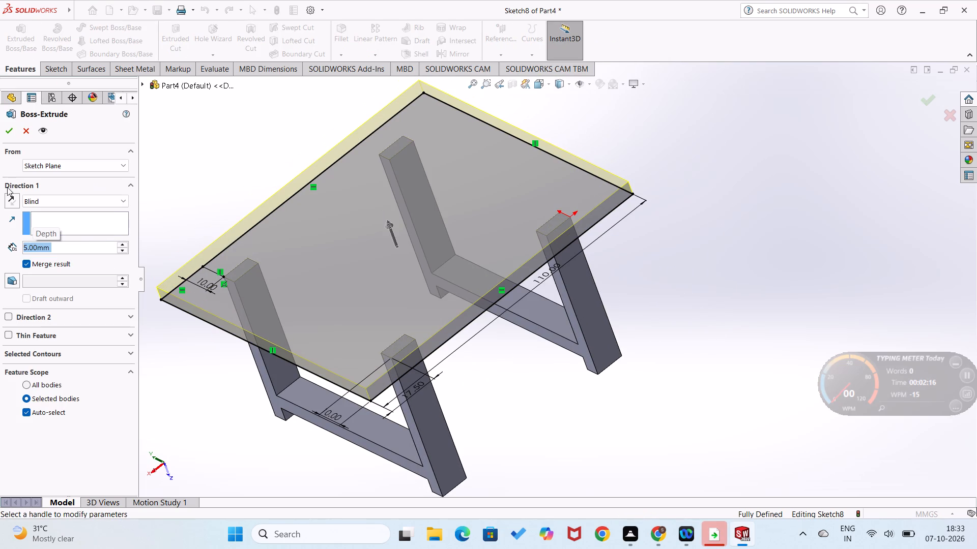
pyautogui.click(13, 196)
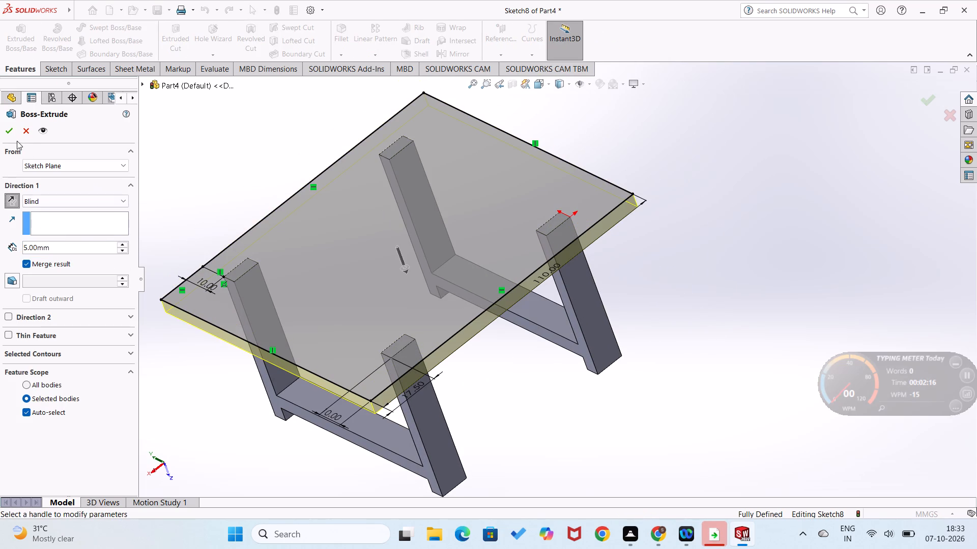
pyautogui.click(10, 131)
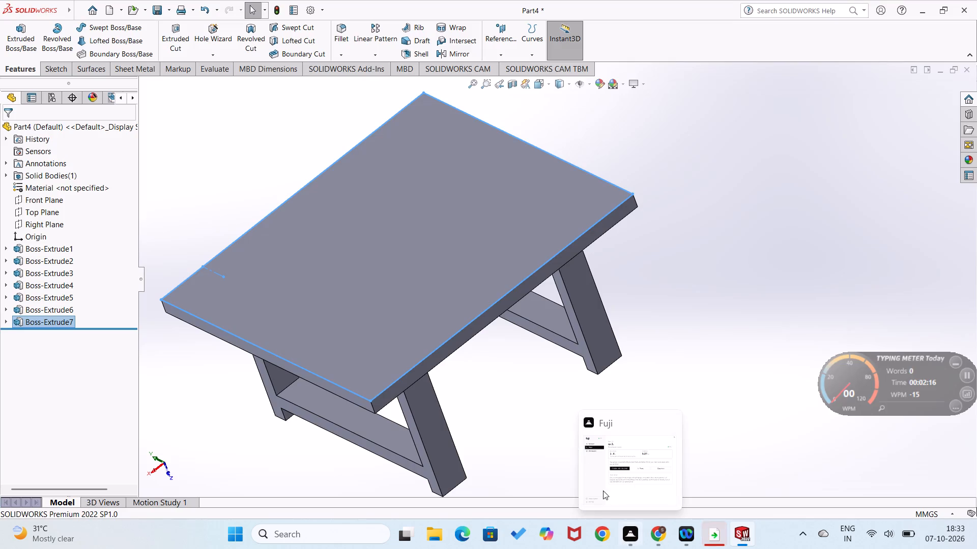
pyautogui.click(518, 403)
pyautogui.scroll(1, 518, 403)
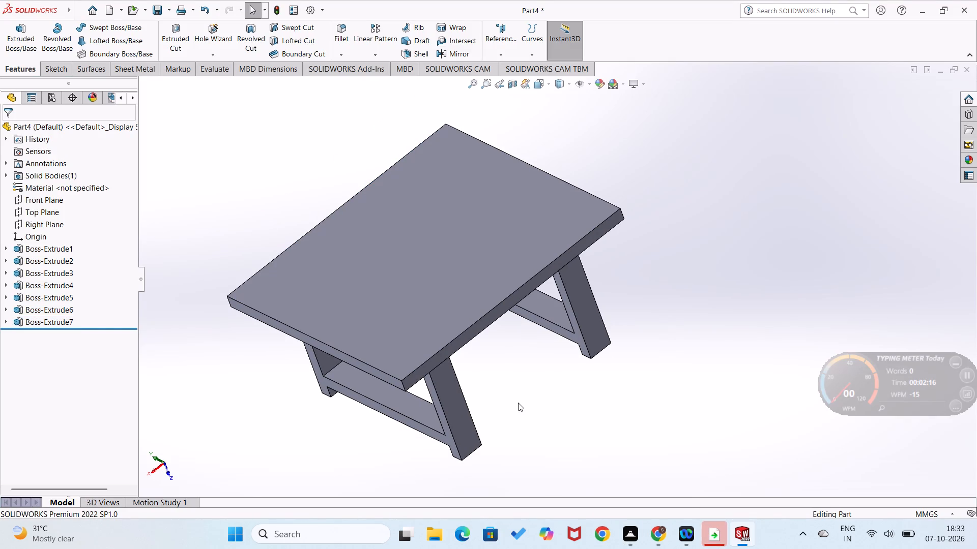
# Close the finished table part without saving it.
pyautogui.click(968, 73)
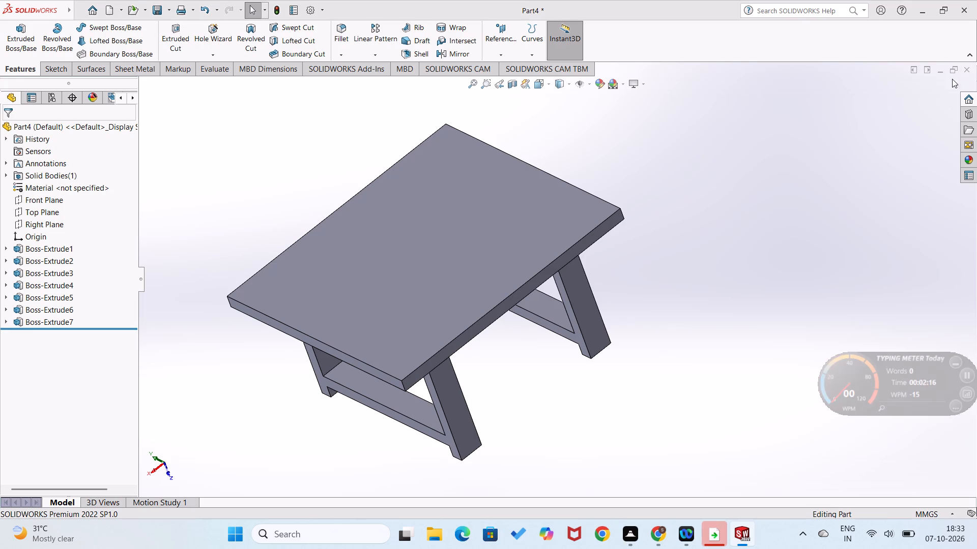
pyautogui.click(552, 281)
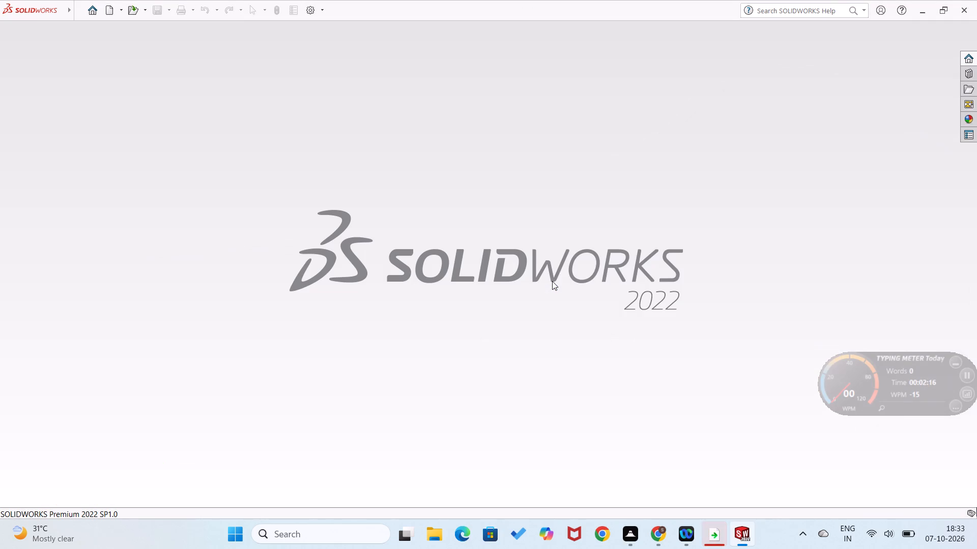
# Create a new part document.
pyautogui.click(93, 15)
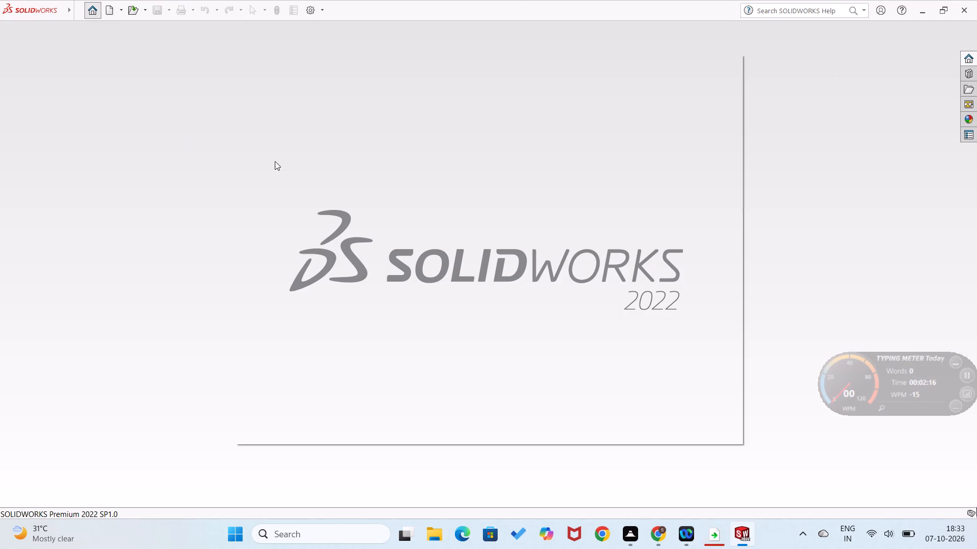
pyautogui.click(253, 158)
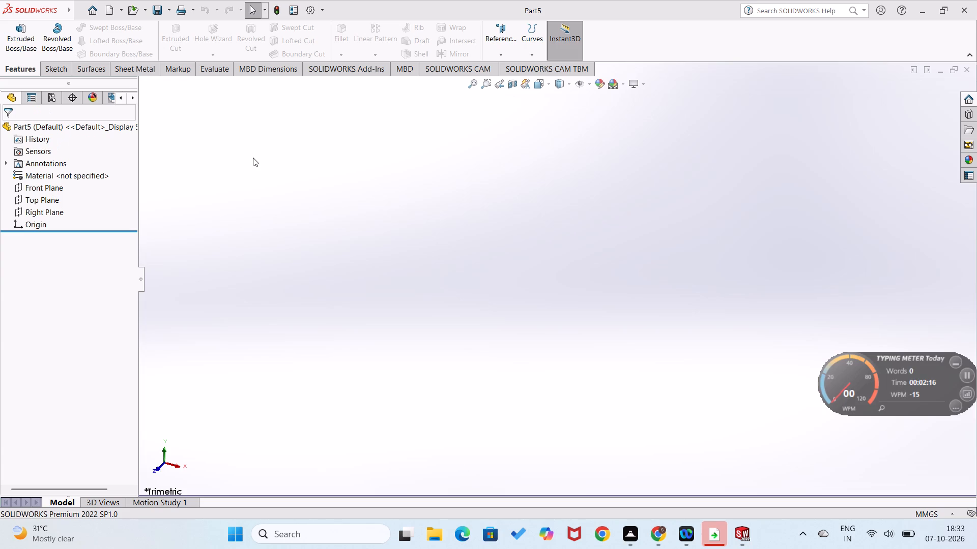
# Sketch a corner rectangle about 58 by 43 mm on the Front Plane, with its lower corner at the origin.
pyautogui.rightClick(52, 192)
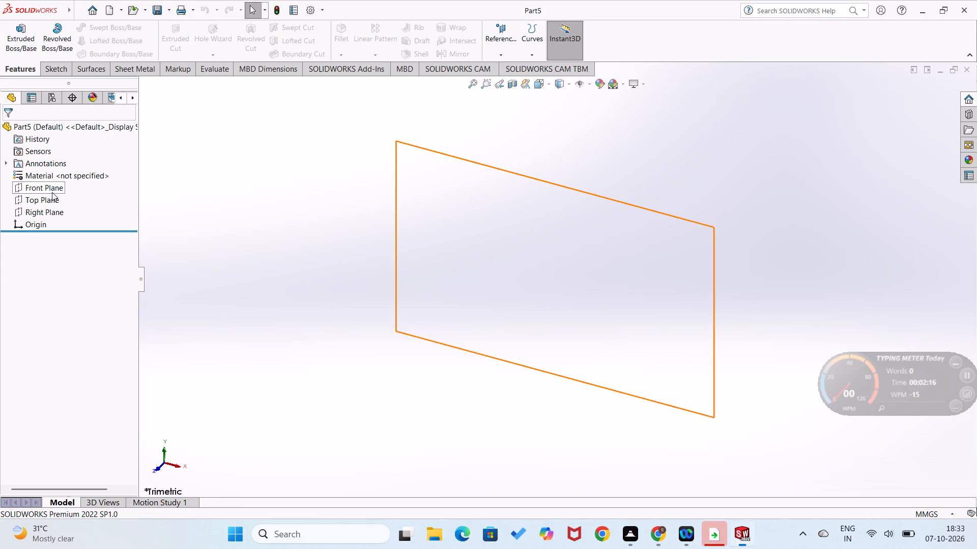
pyautogui.click(60, 181)
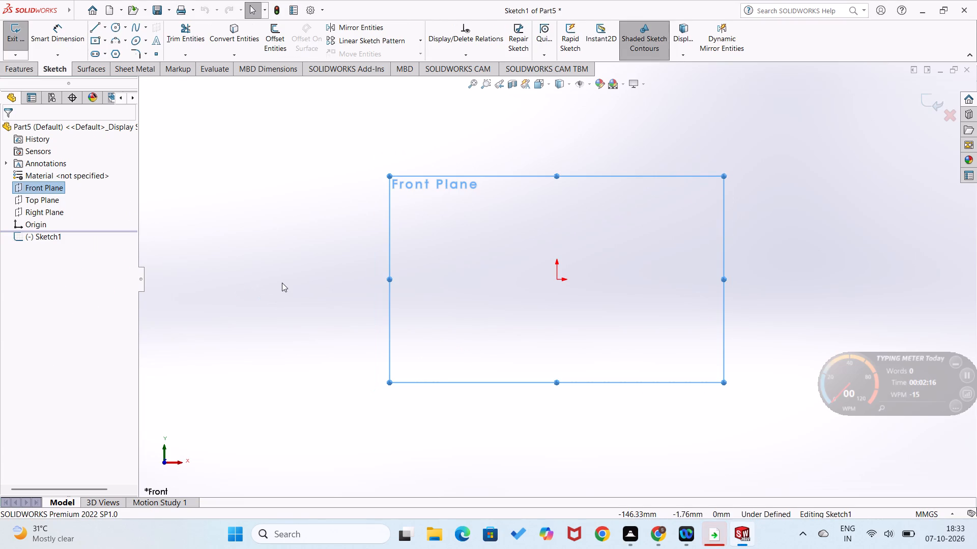
pyautogui.moveTo(296, 278); pyautogui.dragTo(284, 329, button='right')
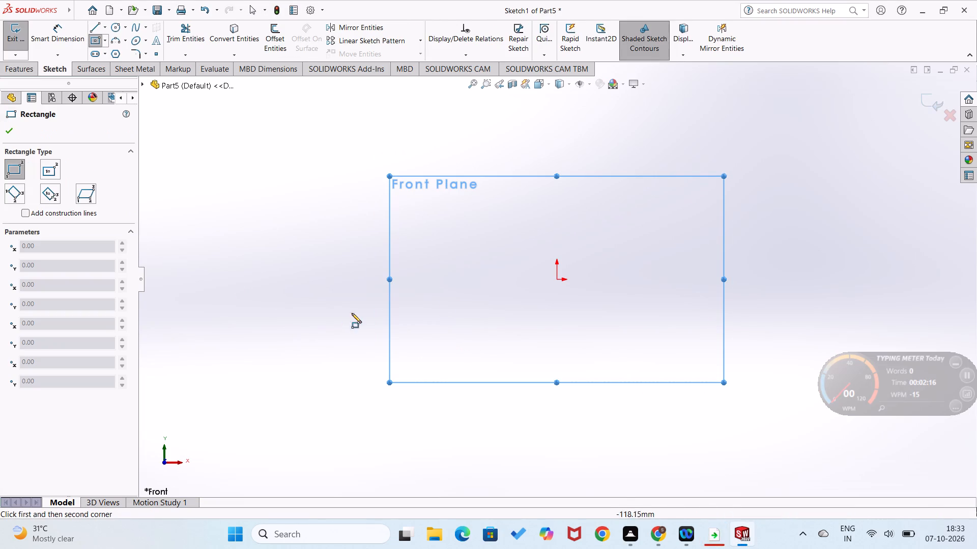
pyautogui.click(558, 279)
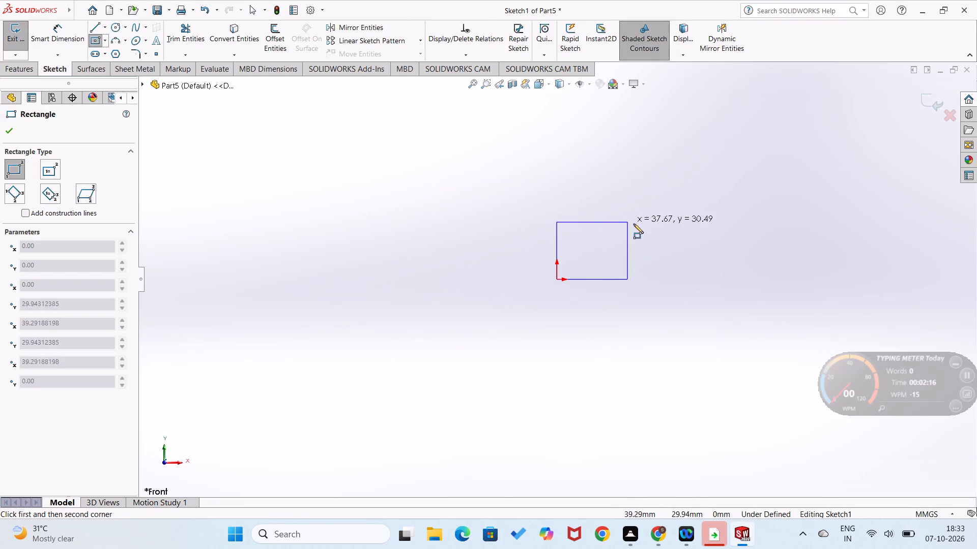
pyautogui.click(666, 198)
# Dimension the rectangle 40 mm wide and 40 mm high.
pyautogui.moveTo(548, 342); pyautogui.dragTo(544, 304, button='right')
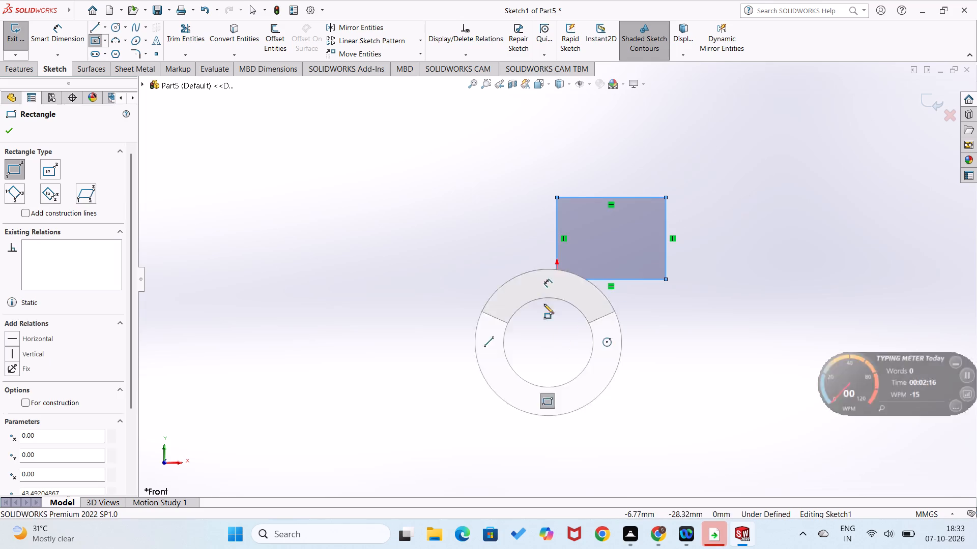
pyautogui.moveTo(544, 304); pyautogui.dragTo(547, 258, button='right')
pyautogui.click(592, 277)
pyautogui.click(593, 293)
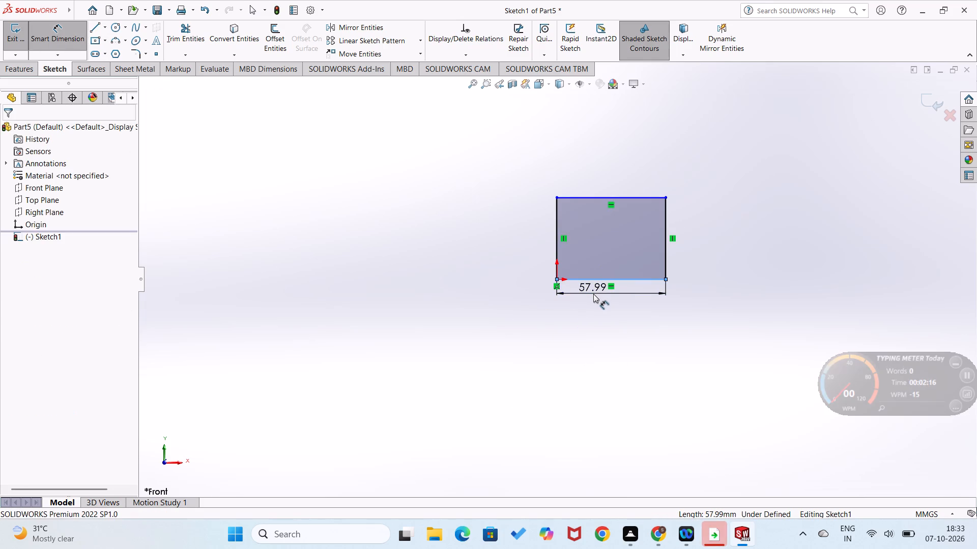
pyautogui.write('40')
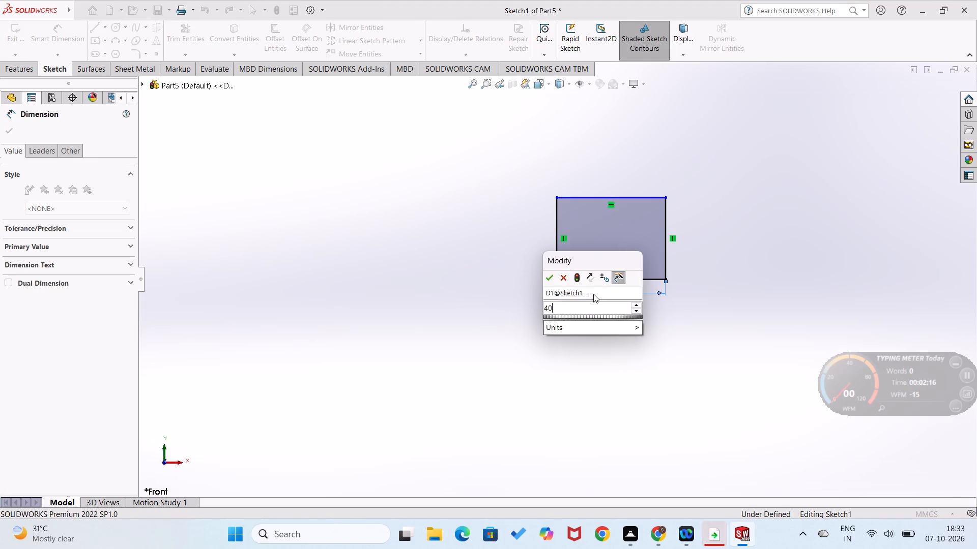
pyautogui.press('Return')
pyautogui.click(547, 323)
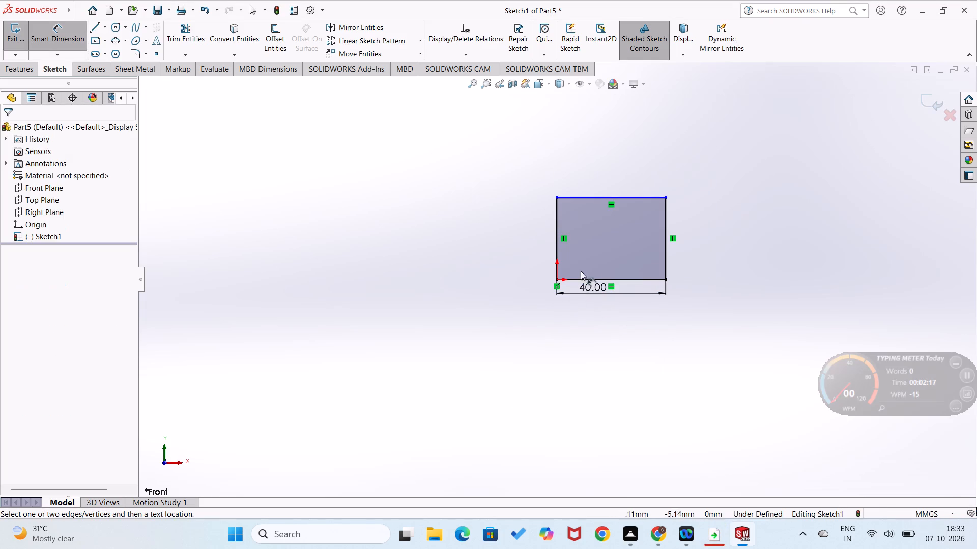
pyautogui.click(556, 254)
pyautogui.click(537, 252)
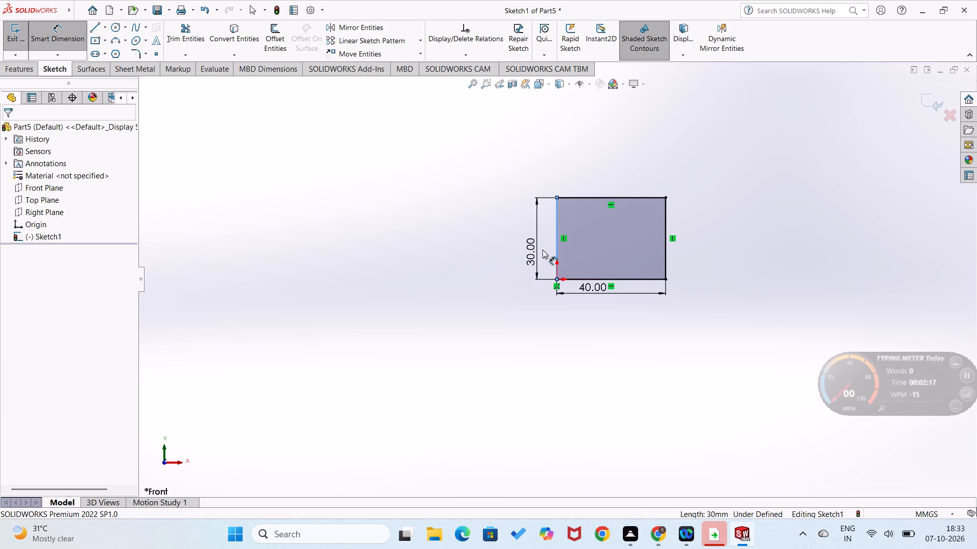
pyautogui.press('4')
pyautogui.press('0')
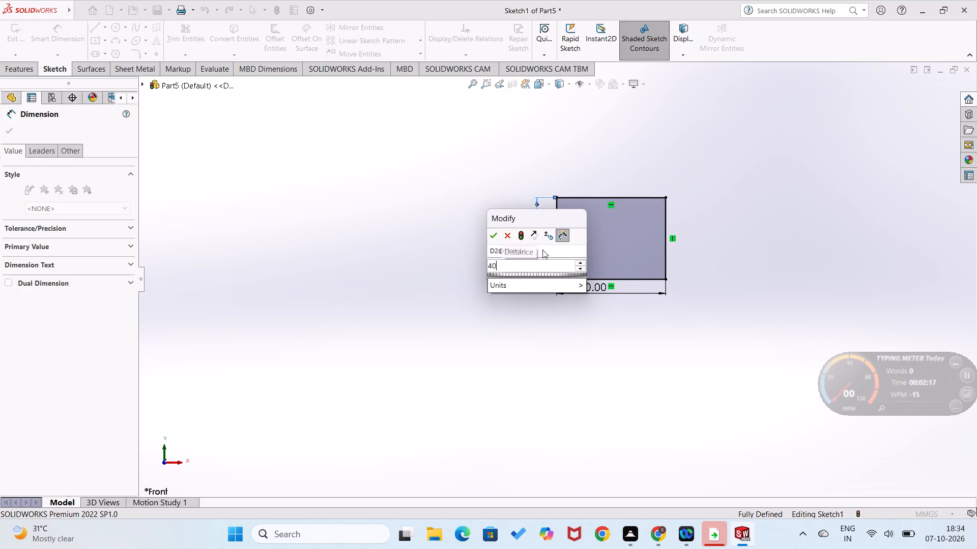
pyautogui.press('Return')
pyautogui.click(479, 260)
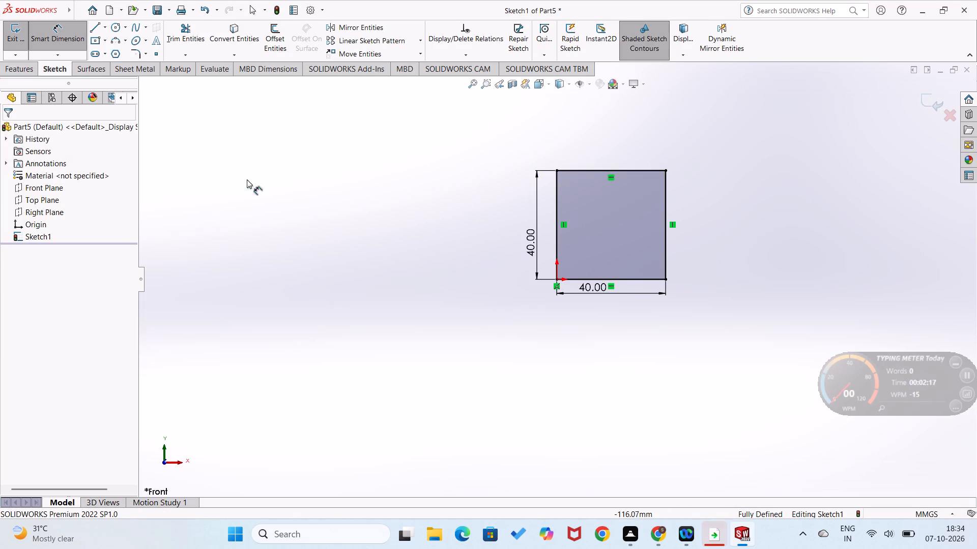
# Sketch a corner rectangle about 35 by 34 mm inside the 40 mm square.
pyautogui.moveTo(260, 184); pyautogui.dragTo(242, 283, button='right')
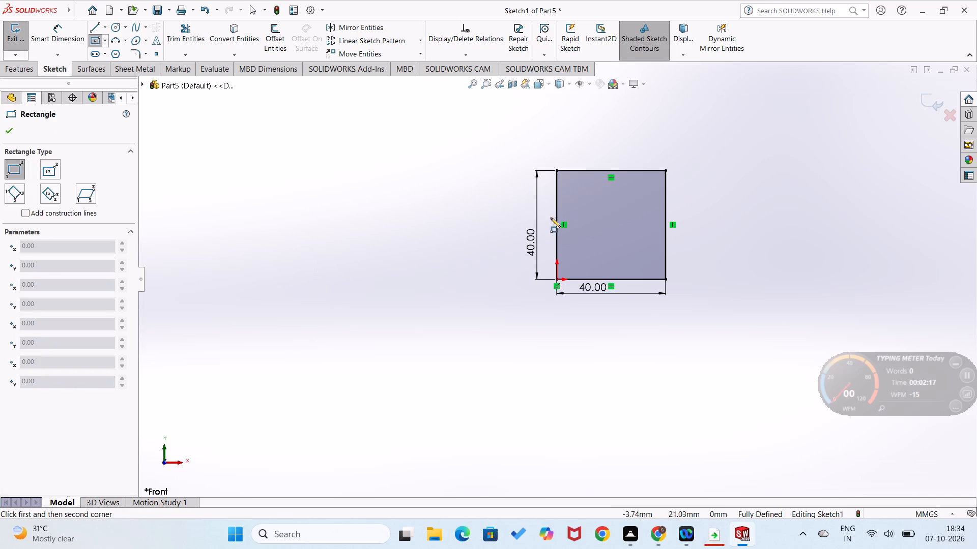
pyautogui.click(563, 178)
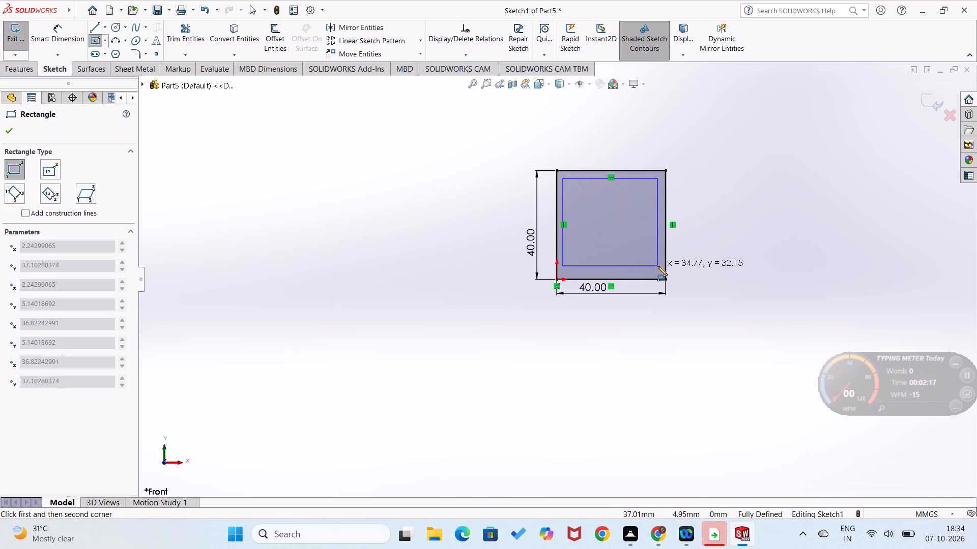
pyautogui.click(657, 270)
# Dimension the gaps between the inner rectangle and the outer square to 4 mm along the bottom and right sides.
pyautogui.moveTo(677, 333); pyautogui.dragTo(686, 250, button='right')
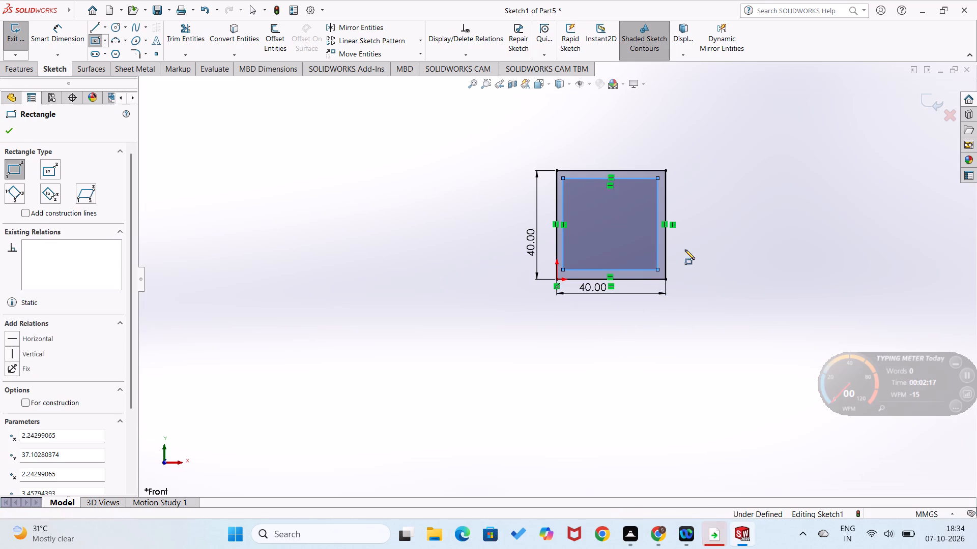
pyautogui.click(643, 281)
pyautogui.click(647, 269)
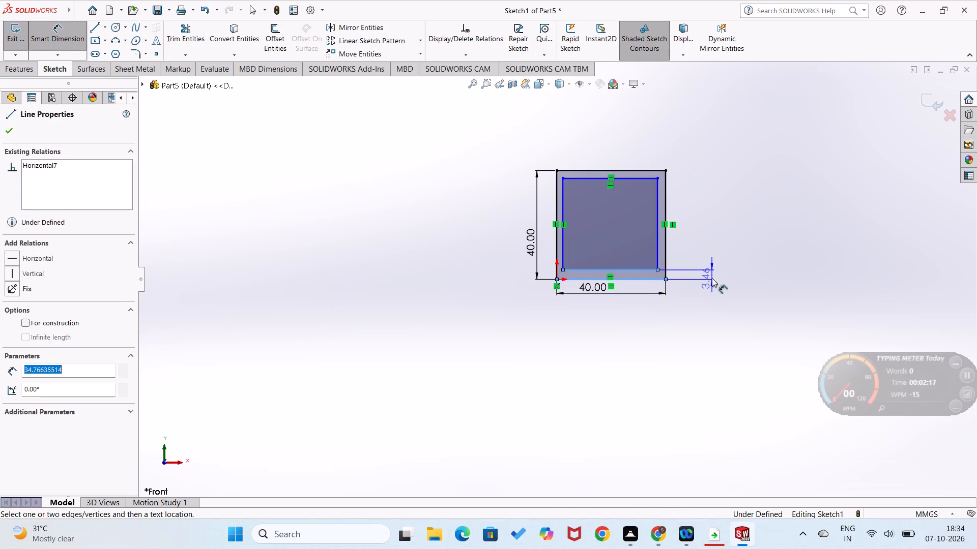
pyautogui.click(712, 278)
pyautogui.press('4')
pyautogui.press('Return')
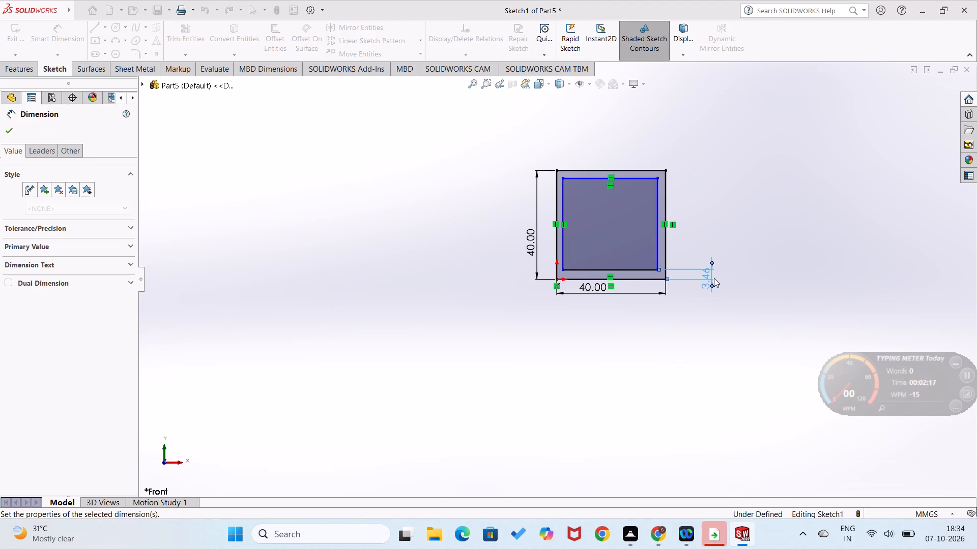
pyautogui.click(656, 252)
pyautogui.click(665, 249)
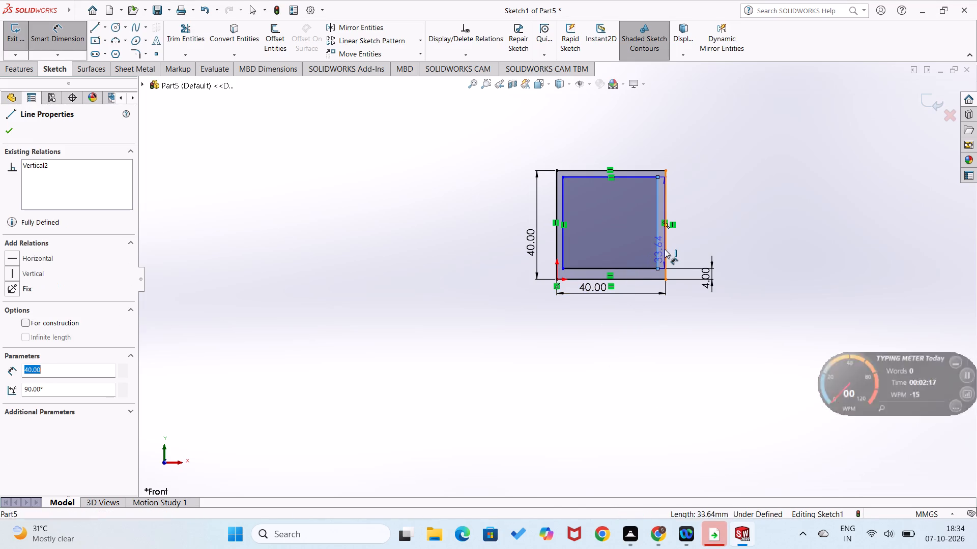
pyautogui.click(688, 247)
pyautogui.press('4')
pyautogui.press('Return')
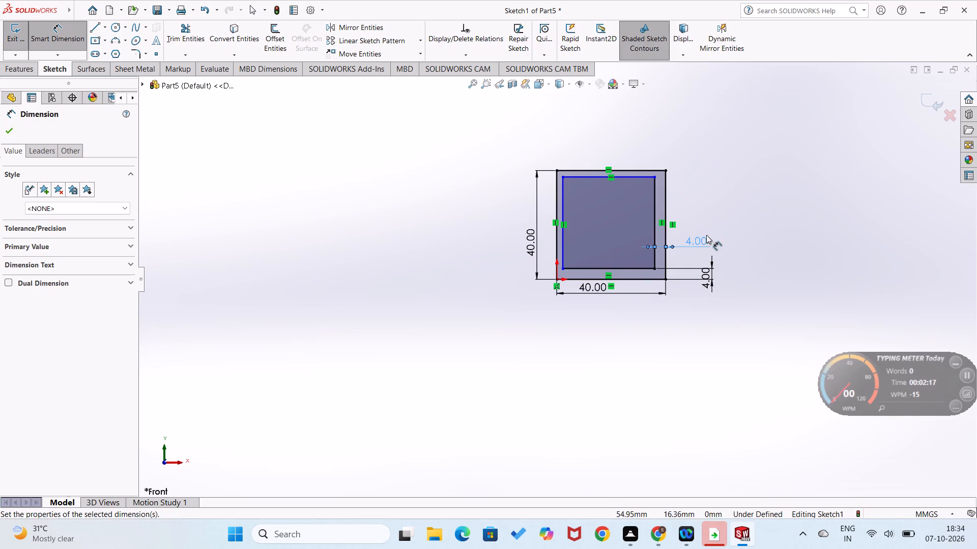
# Dimension the gaps between the inner rectangle and the outer square to 4 mm along the top and left sides.
pyautogui.click(656, 169)
pyautogui.click(648, 173)
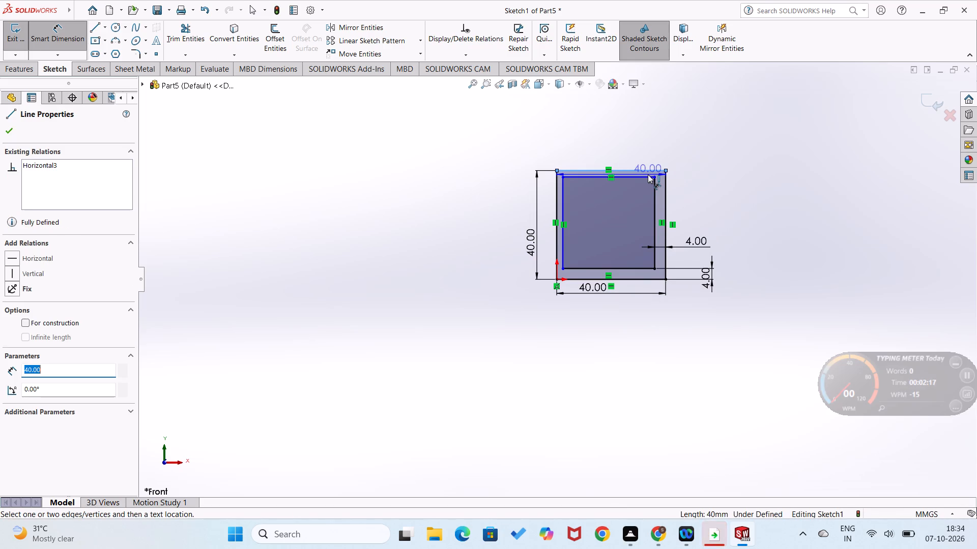
pyautogui.click(648, 177)
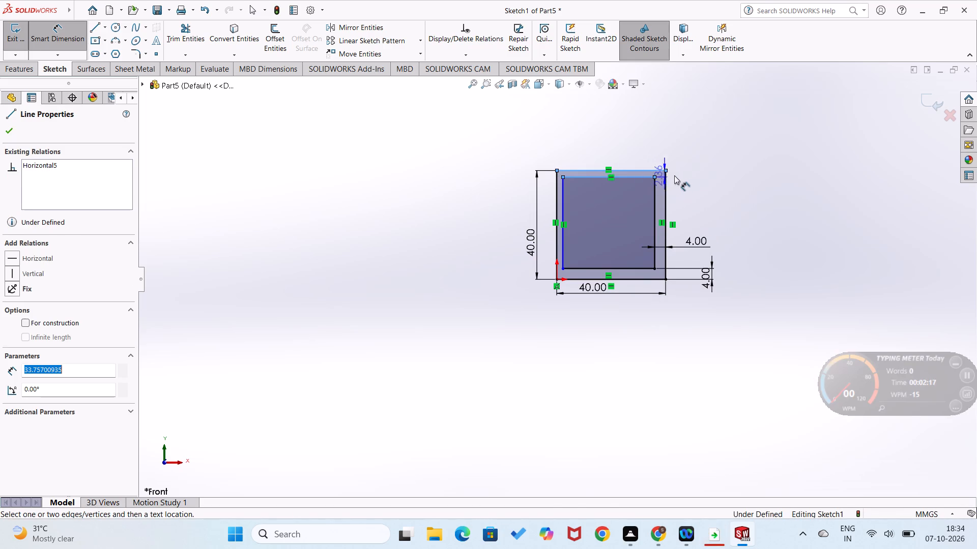
pyautogui.click(684, 174)
pyautogui.press('4')
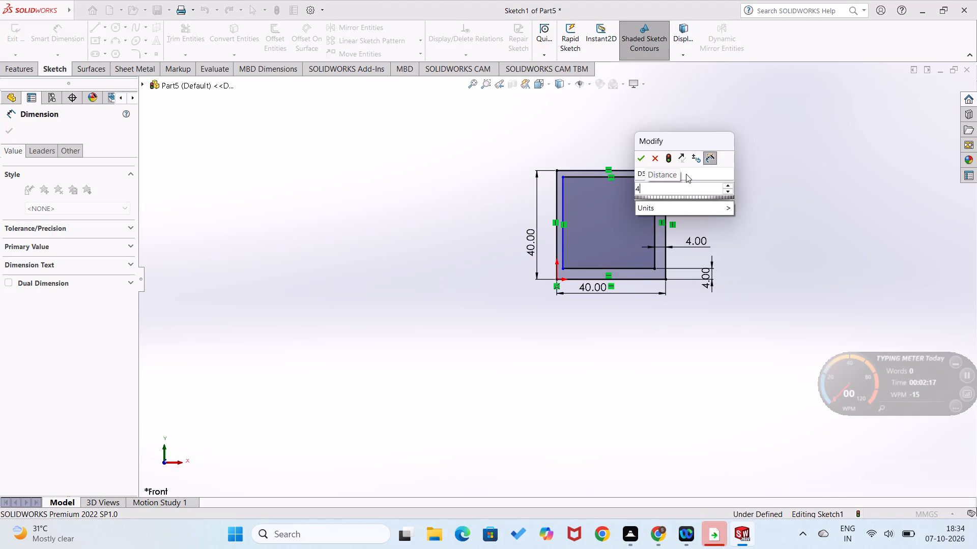
pyautogui.press('Return')
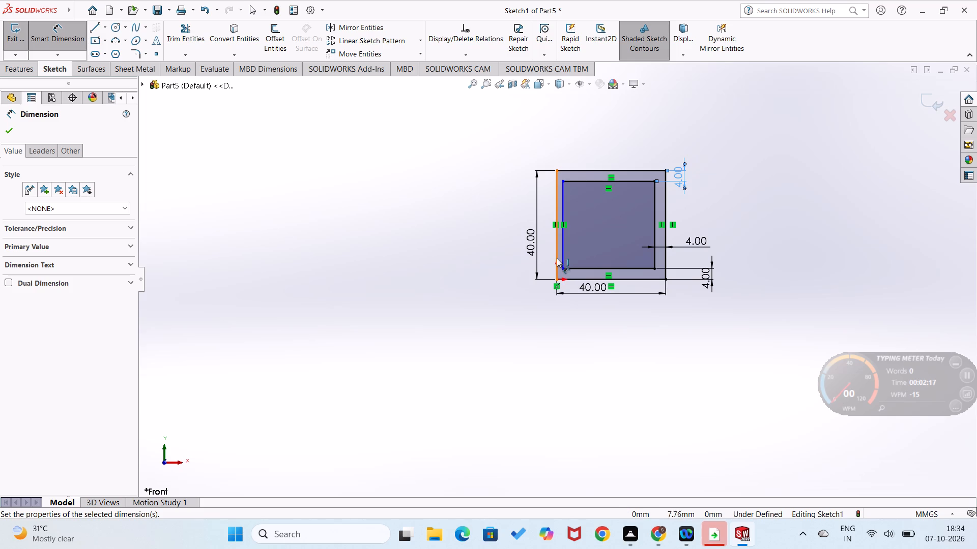
pyautogui.click(557, 253)
pyautogui.click(564, 250)
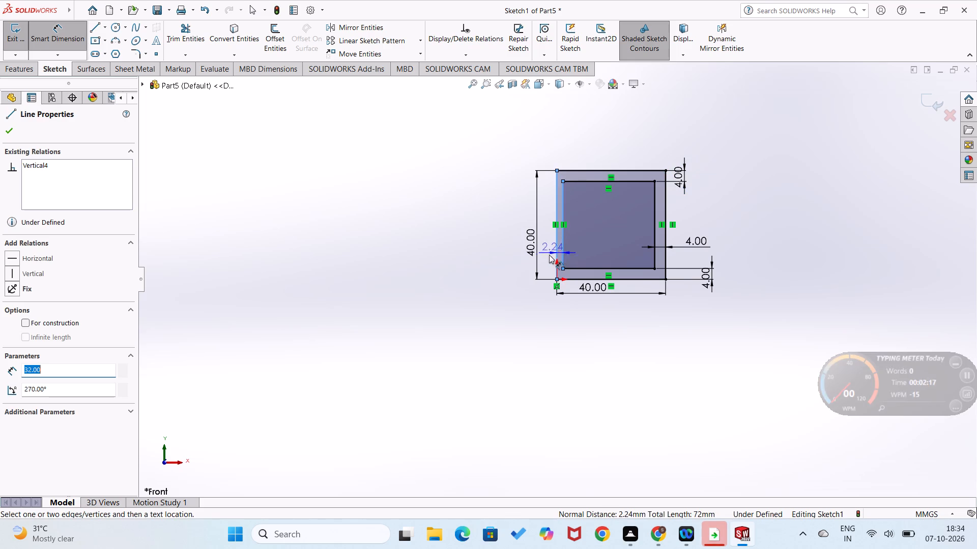
pyautogui.click(526, 286)
pyautogui.press('4')
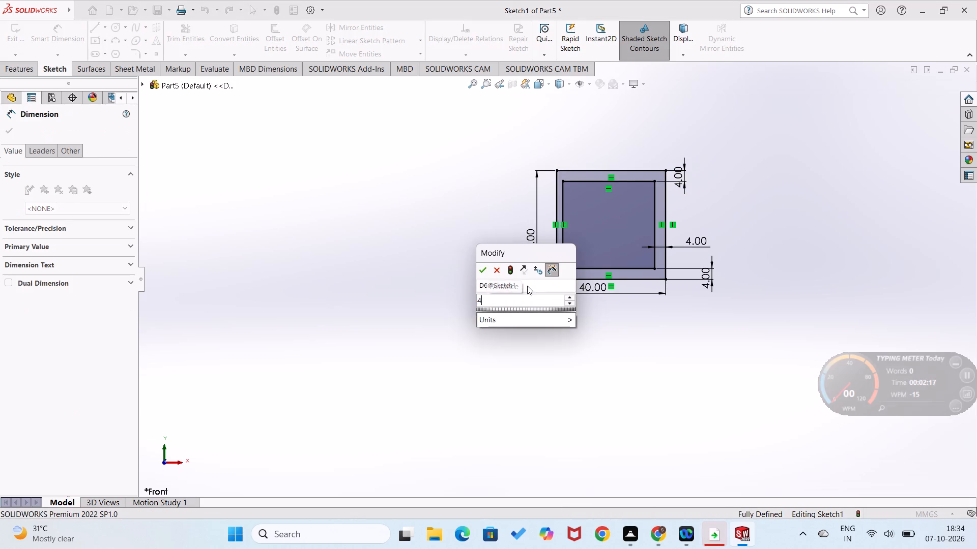
pyautogui.press('Return')
pyautogui.click(452, 318)
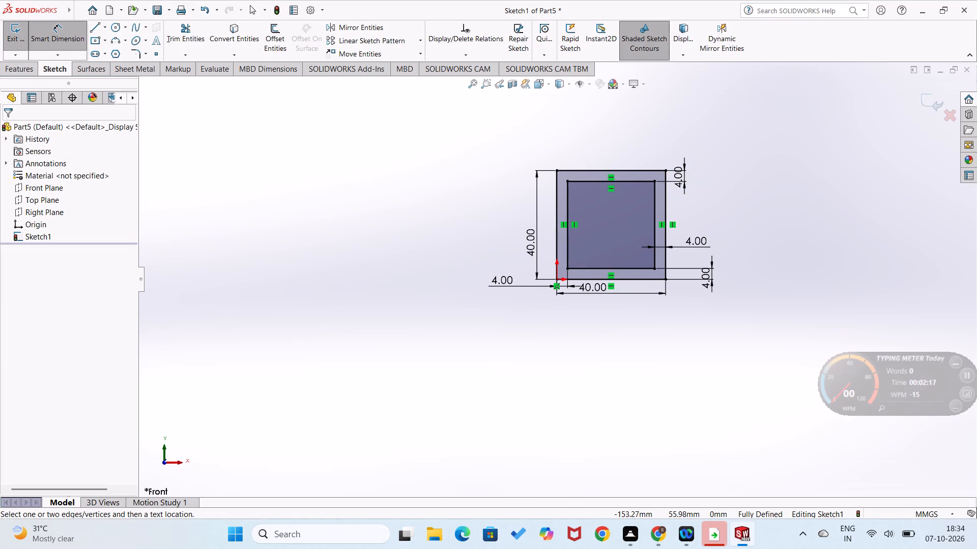
# Extrude the square frame profile 5 mm with a blind end condition.
pyautogui.click(21, 72)
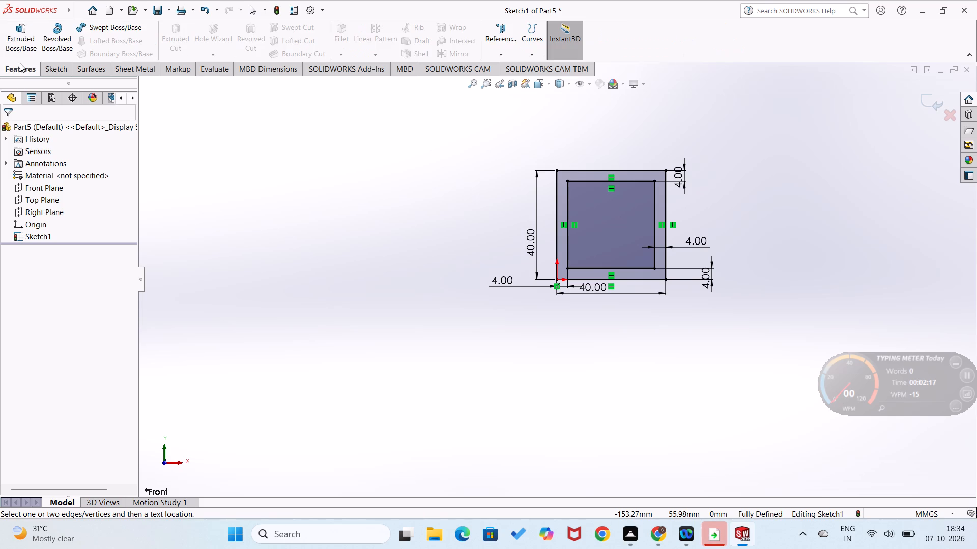
pyautogui.click(18, 53)
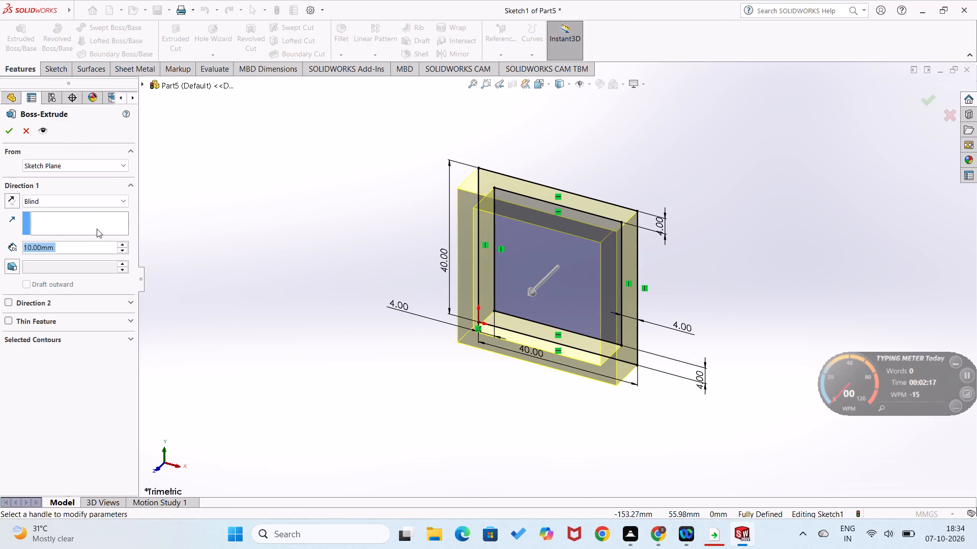
pyautogui.press('5')
pyautogui.press('Return')
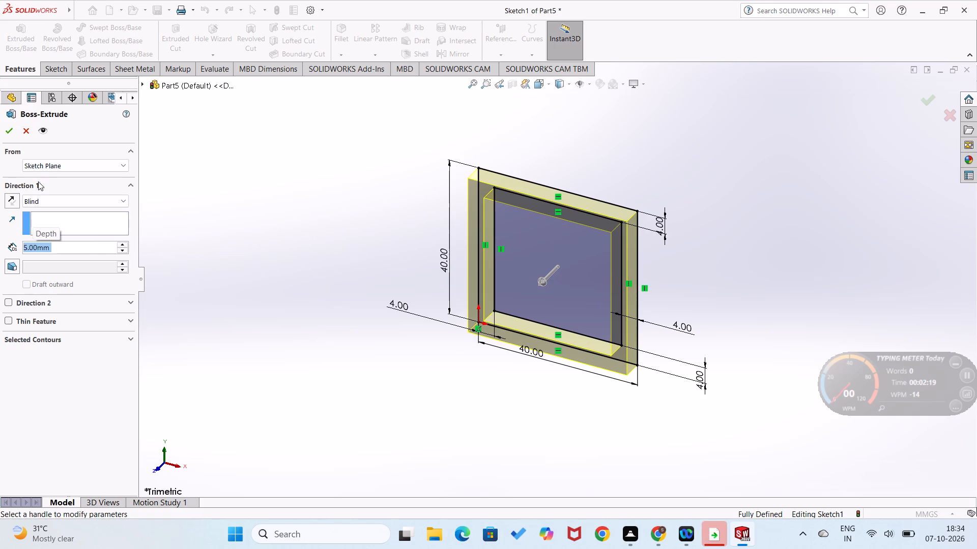
pyautogui.click(9, 129)
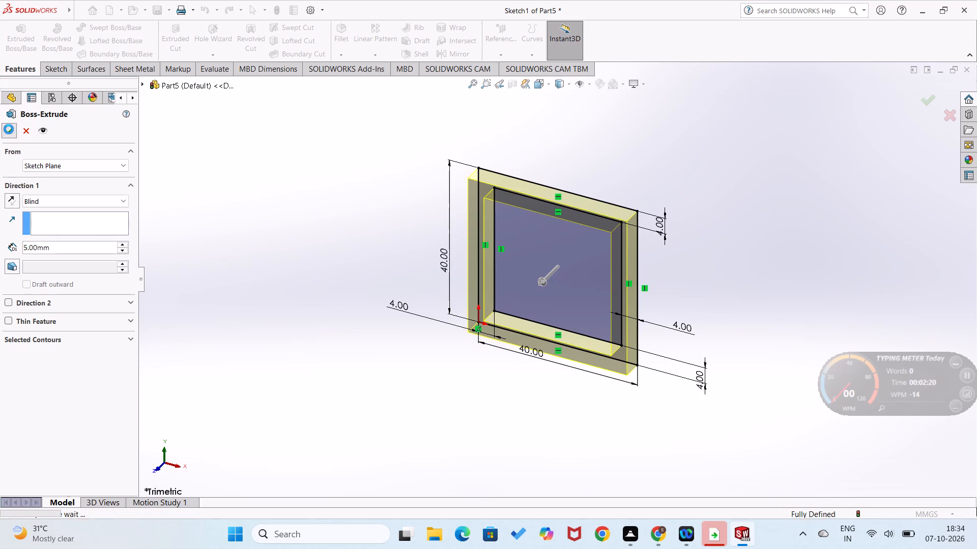
pyautogui.click(175, 289)
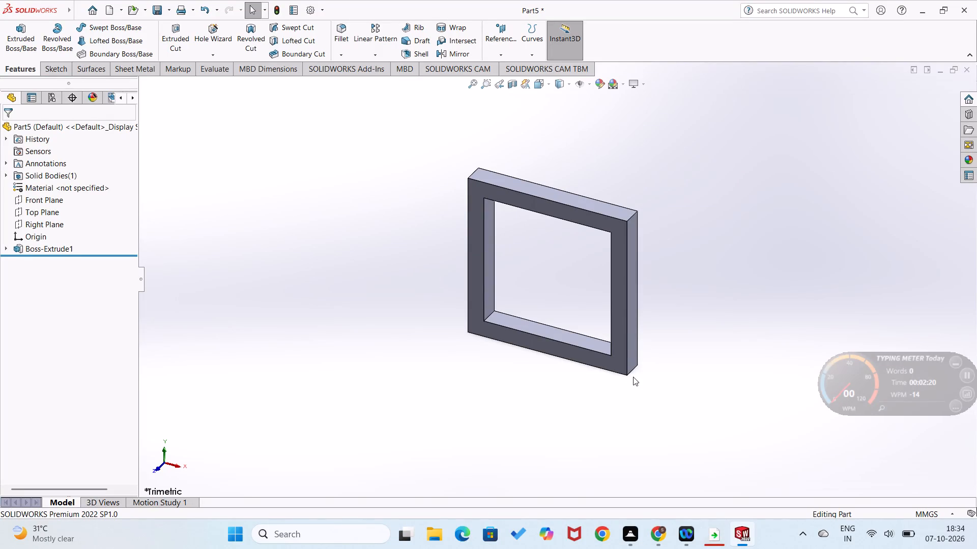
# Start a sketch on the frame's front face and draw a corner rectangle about 28 by 40 mm beside the frame's right side, base level with its bottom edge.
pyautogui.rightClick(613, 364)
pyautogui.click(641, 297)
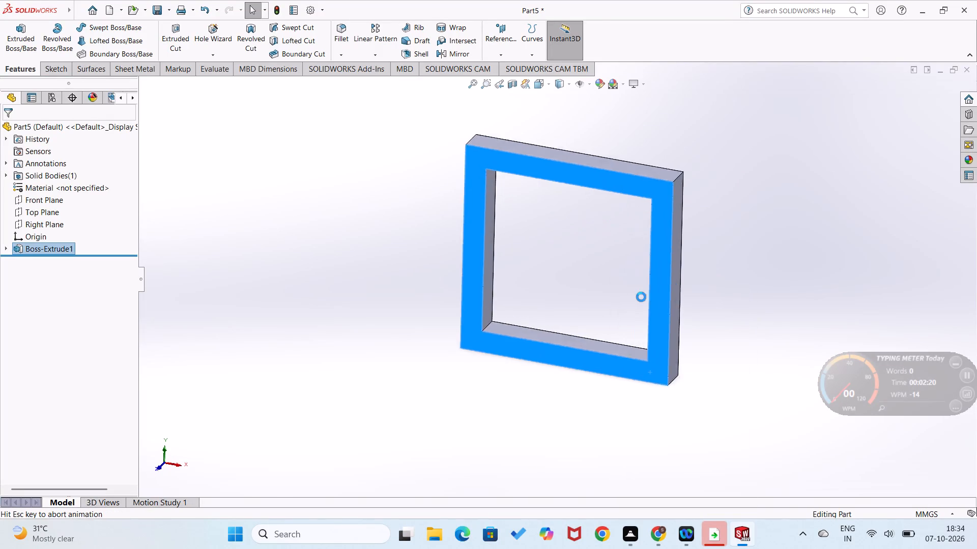
pyautogui.scroll(3, 634, 302)
pyautogui.click(369, 341)
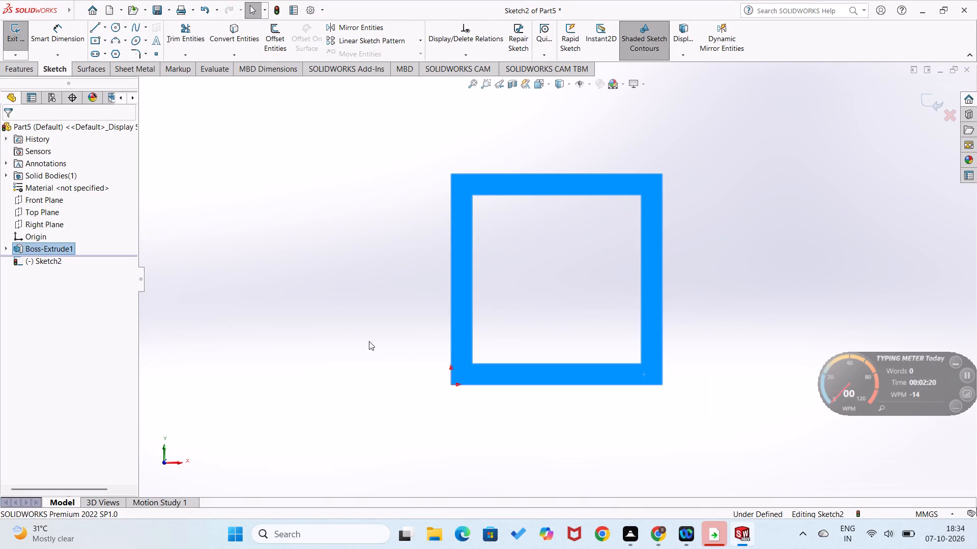
pyautogui.moveTo(369, 280); pyautogui.dragTo(343, 337, button='right')
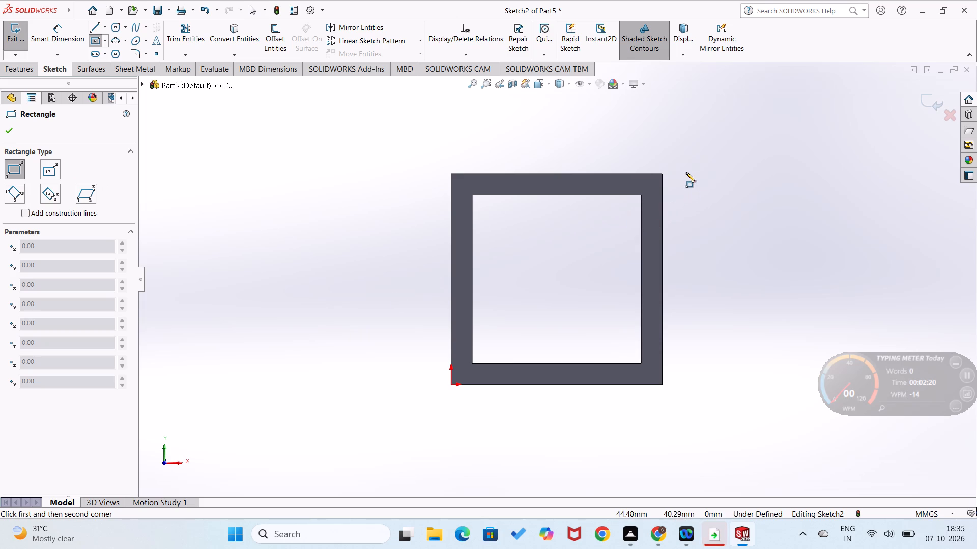
pyautogui.click(689, 383)
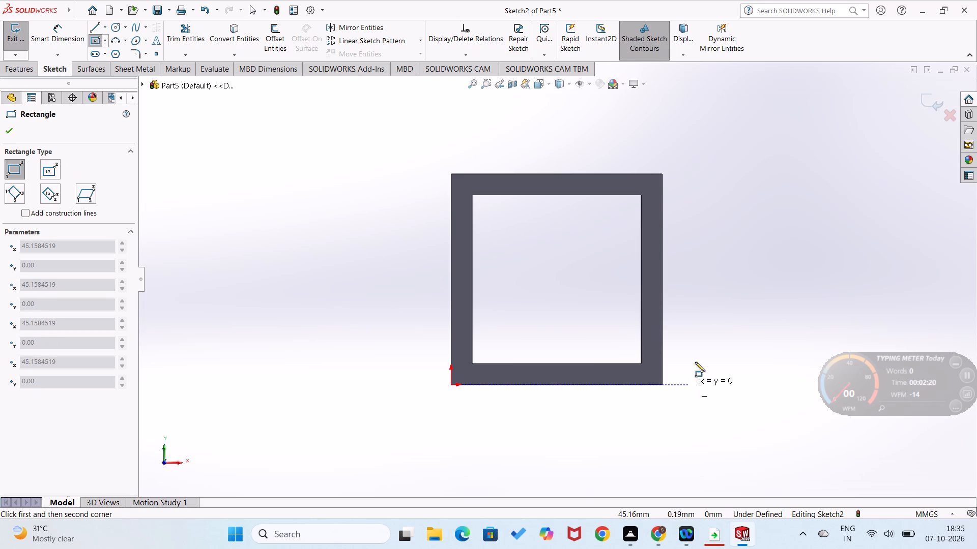
pyautogui.click(840, 176)
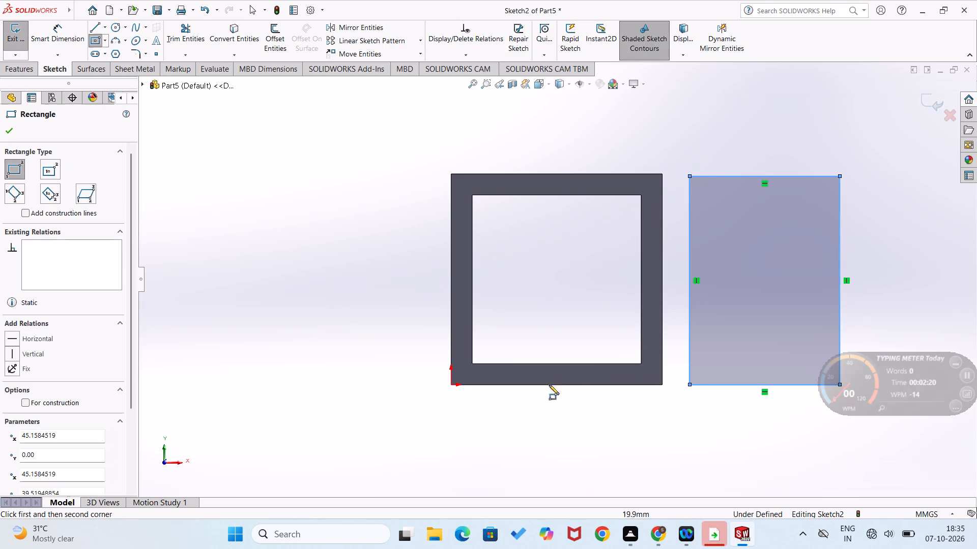
# Dimension the second rectangle's width and height to 40 mm each.
pyautogui.moveTo(420, 398); pyautogui.dragTo(392, 323, button='right')
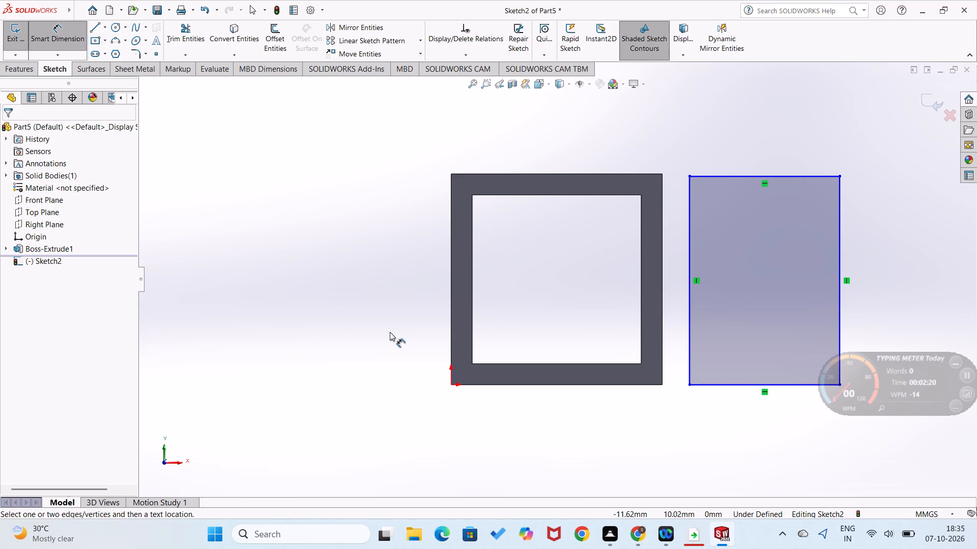
pyautogui.click(721, 387)
pyautogui.click(725, 403)
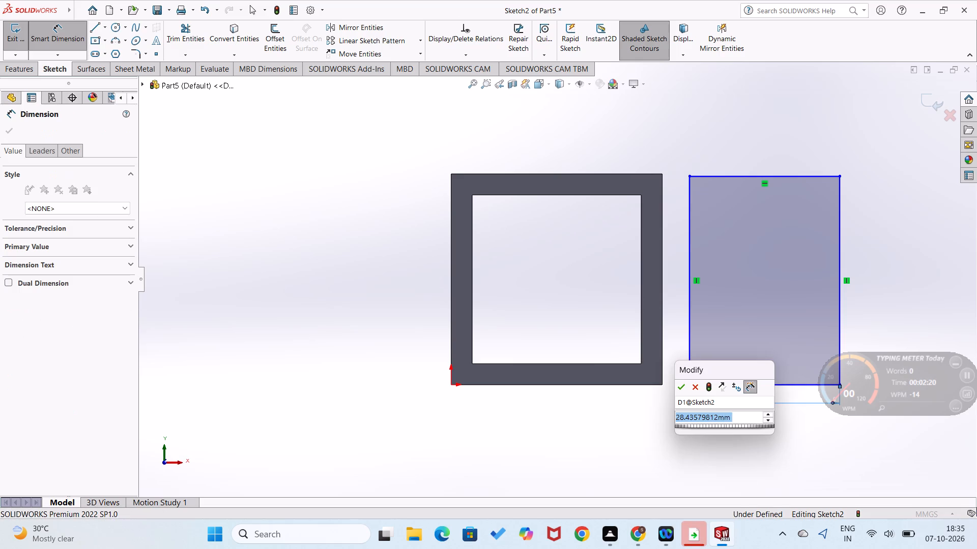
pyautogui.write('40')
pyautogui.press('Return')
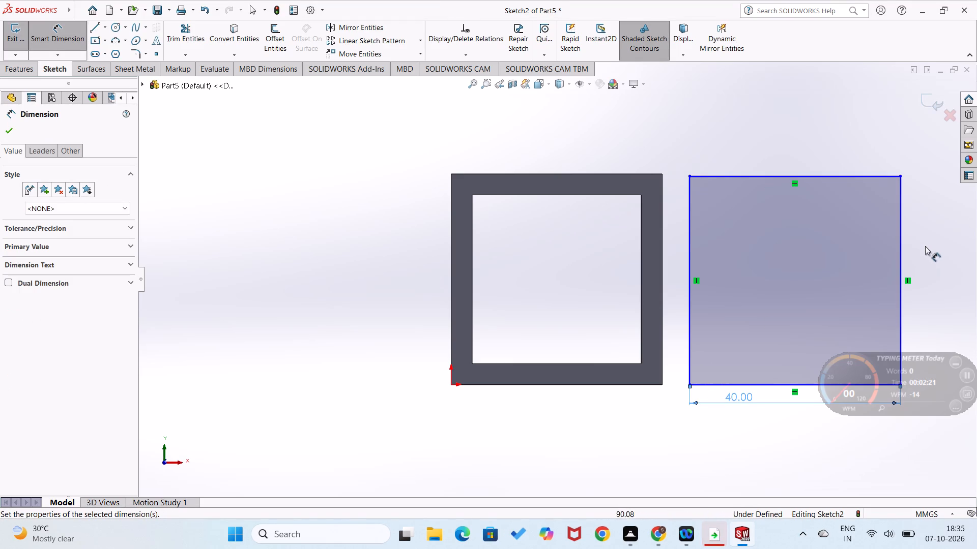
pyautogui.click(901, 259)
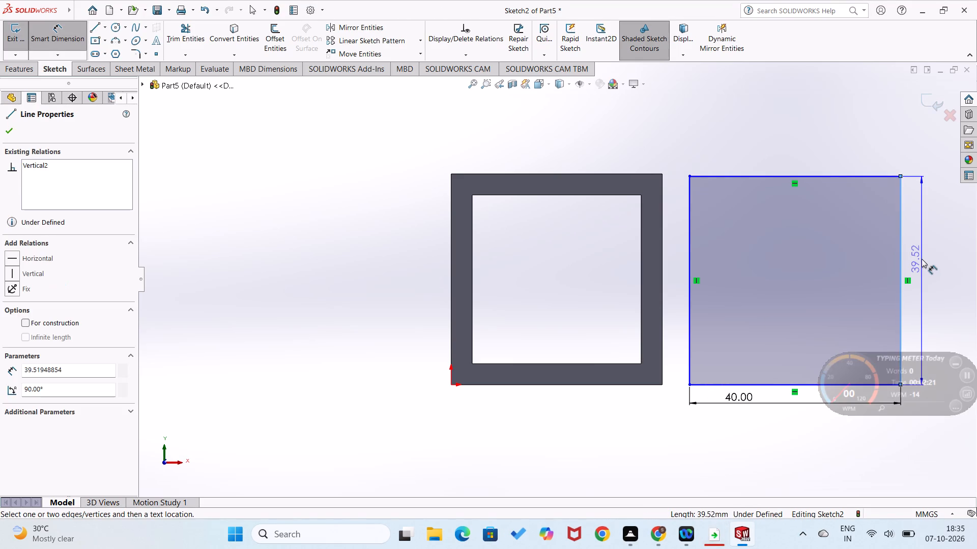
pyautogui.click(922, 259)
pyautogui.write('40')
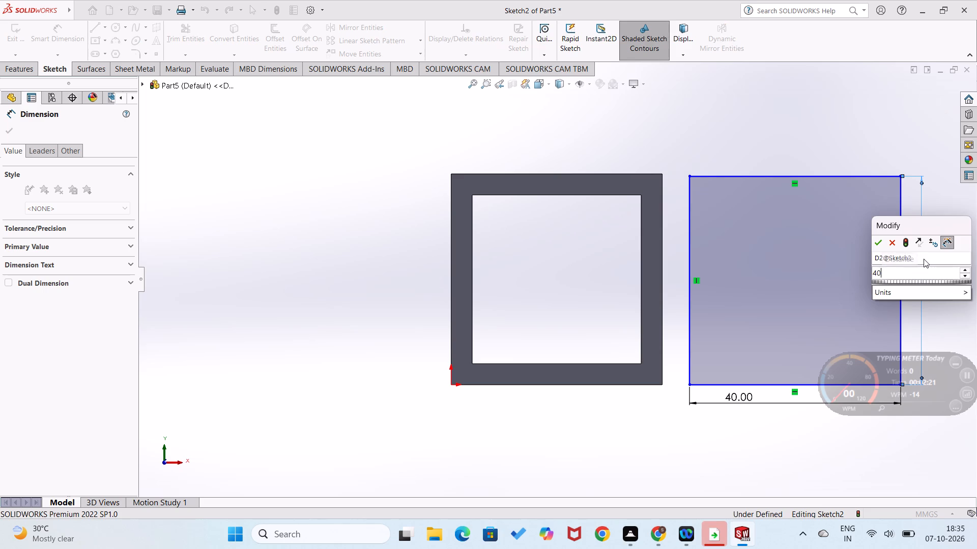
pyautogui.press('Return')
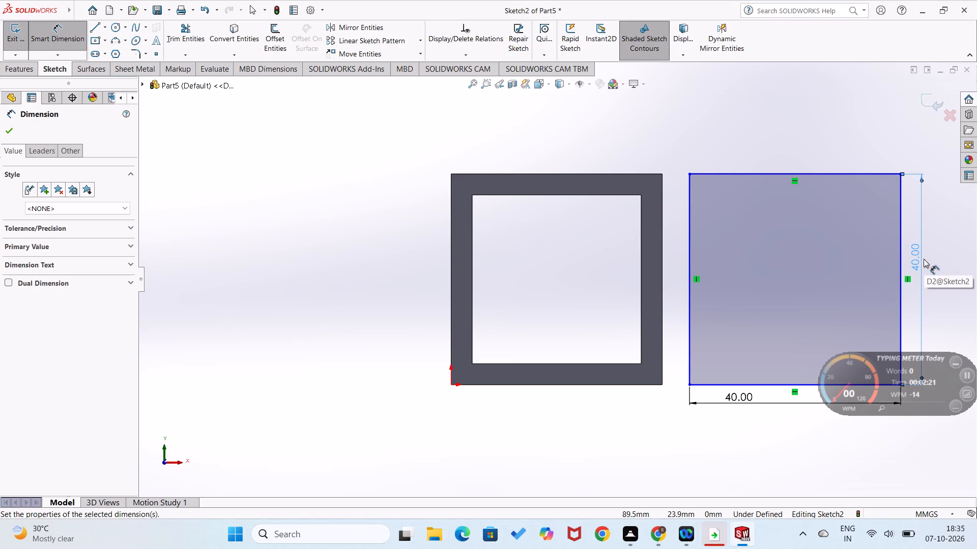
pyautogui.click(407, 405)
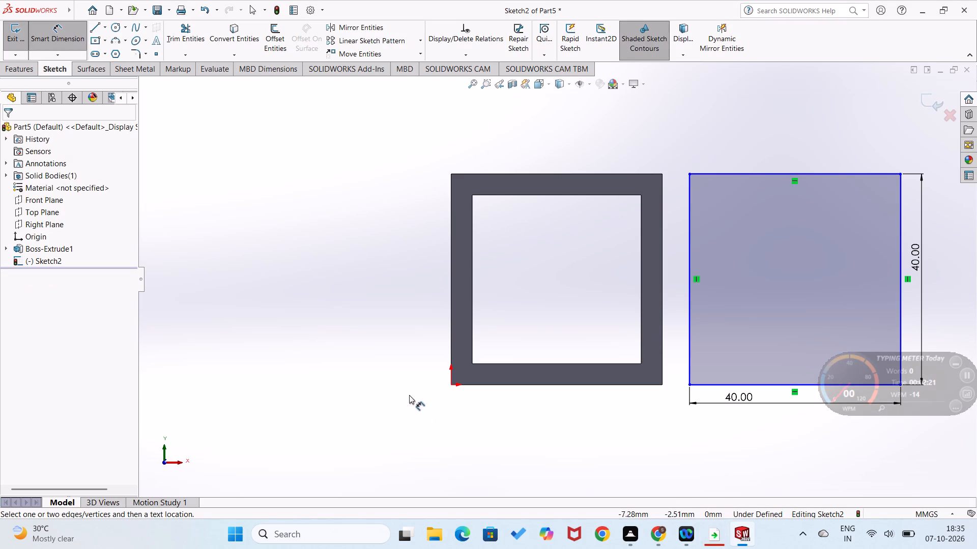
# Dimension the horizontal distance from the origin to the second square's bottom-left corner to 45 mm.
pyautogui.click(451, 385)
pyautogui.click(689, 384)
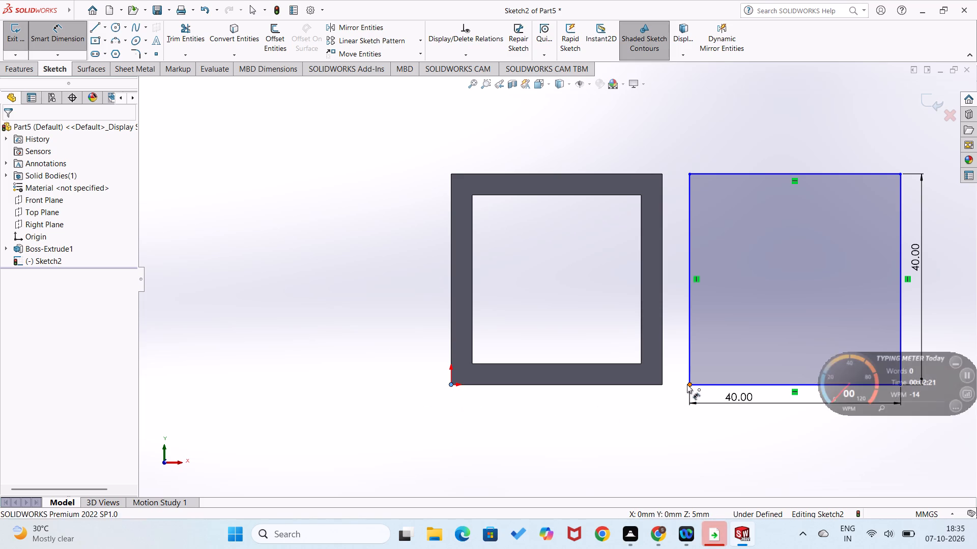
pyautogui.click(668, 412)
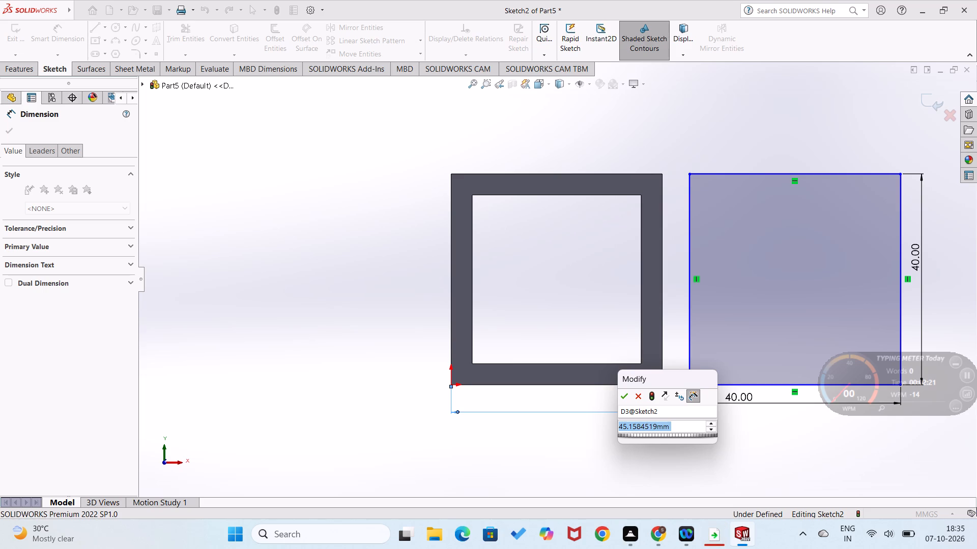
pyautogui.write('45')
pyautogui.press('Return')
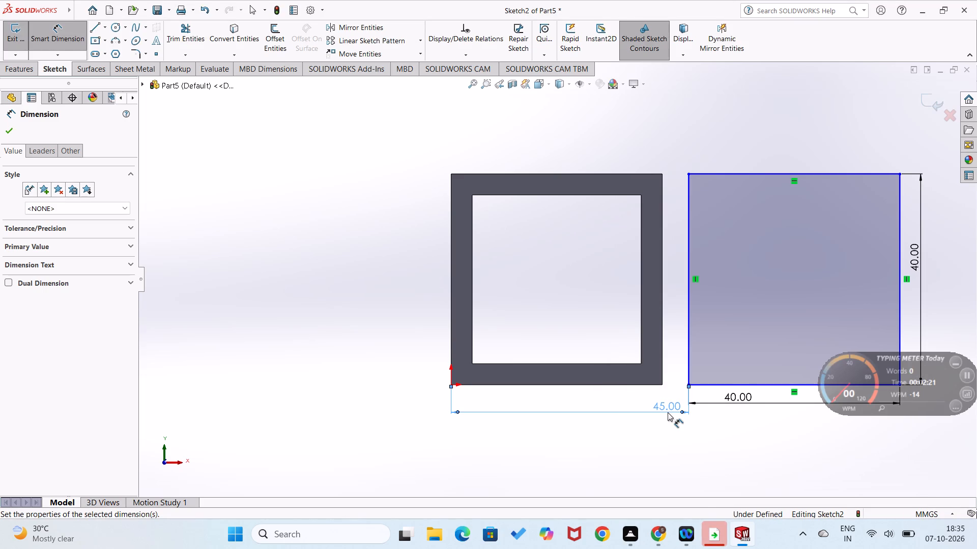
pyautogui.click(654, 431)
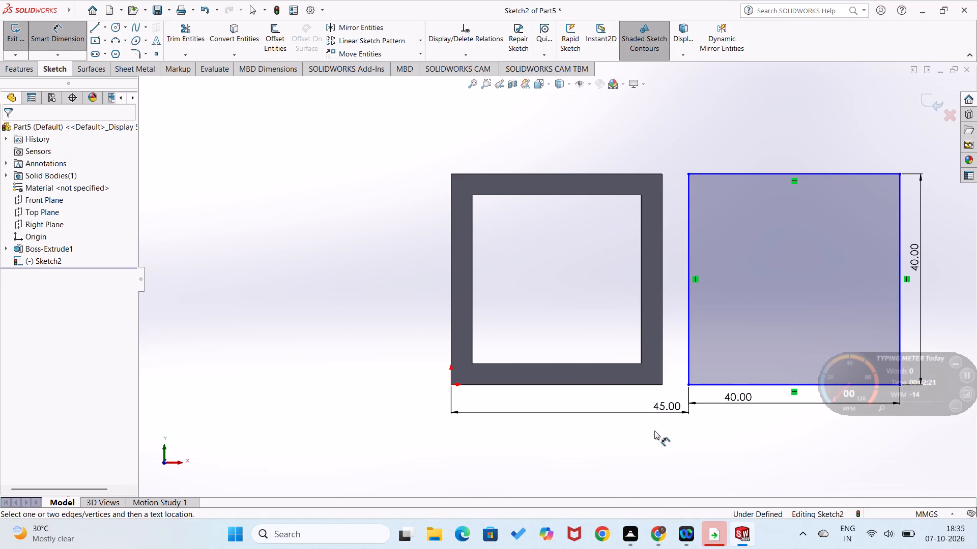
pyautogui.click(668, 443)
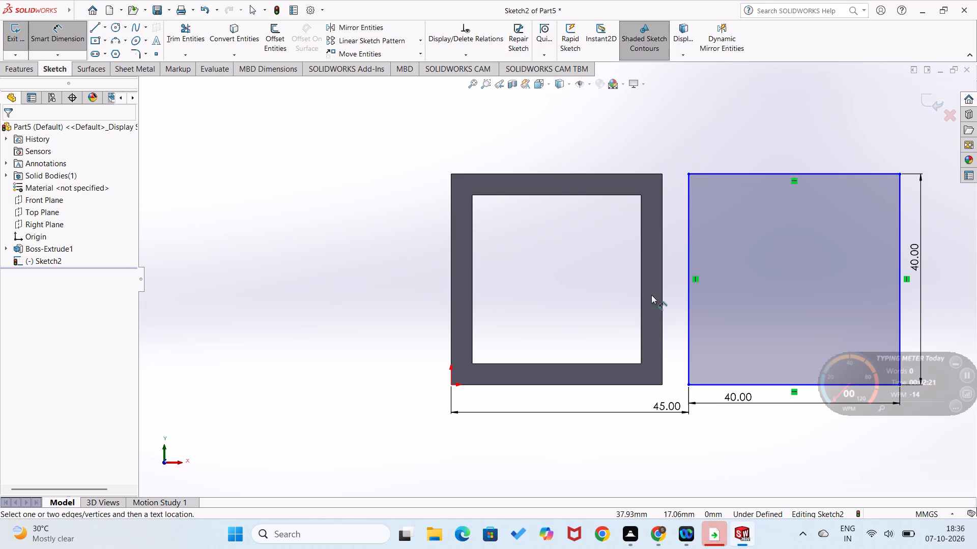
# Add a Horizontal relation between the origin and the second square's bottom-left corner.
pyautogui.click(452, 384)
pyautogui.press('Escape')
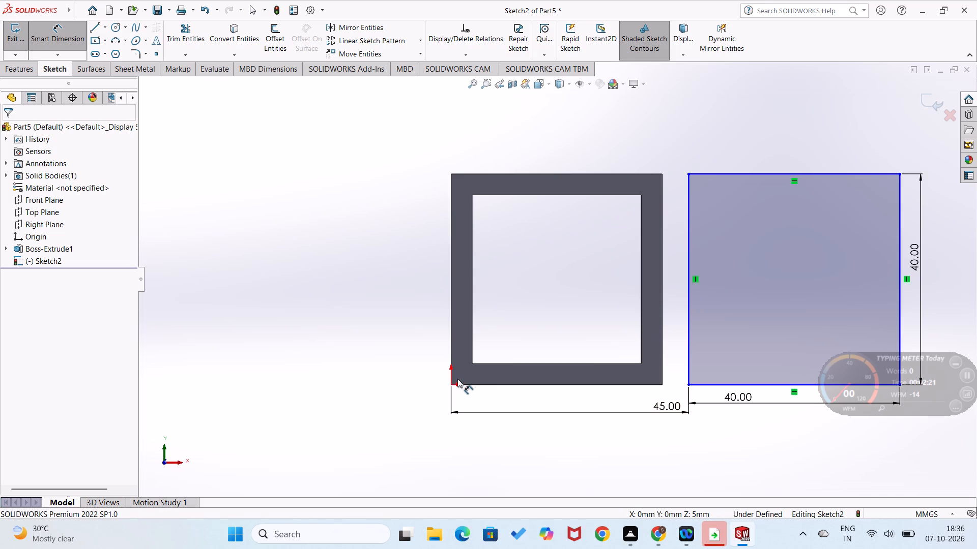
pyautogui.press('Escape')
pyautogui.moveTo(449, 383); pyautogui.dragTo(451, 384)
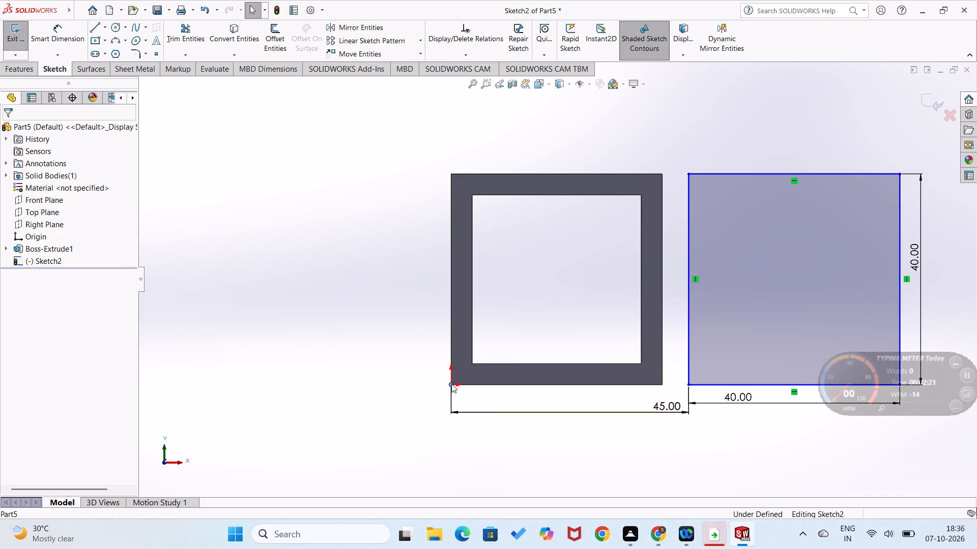
pyautogui.moveTo(451, 384); pyautogui.dragTo(455, 387)
pyautogui.keyDown('ctrl'); pyautogui.click(689, 385); pyautogui.keyUp('ctrl')
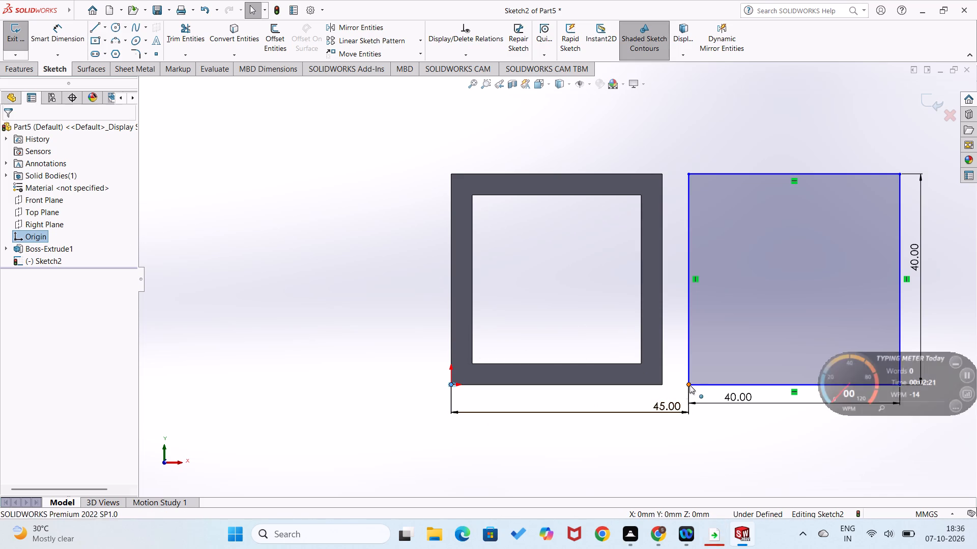
pyautogui.click(15, 237)
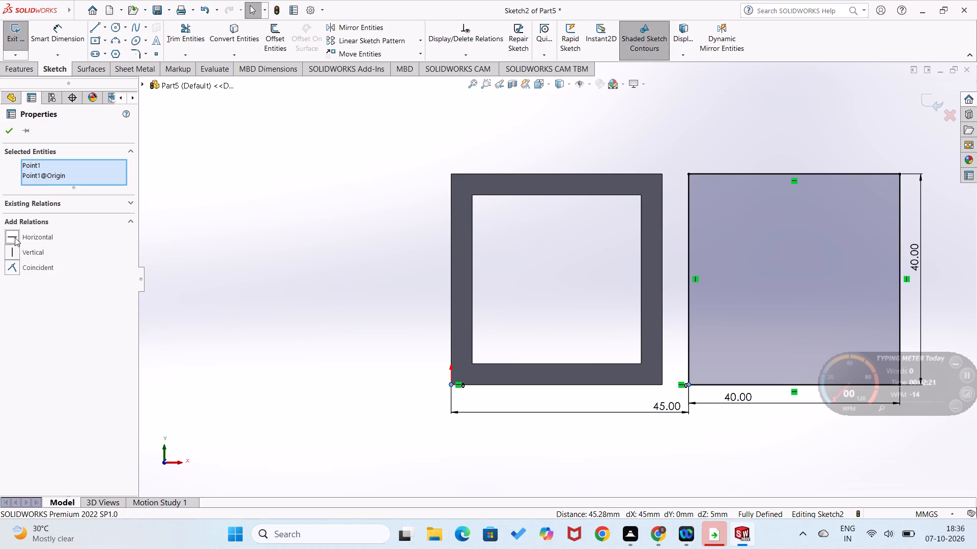
pyautogui.click(7, 139)
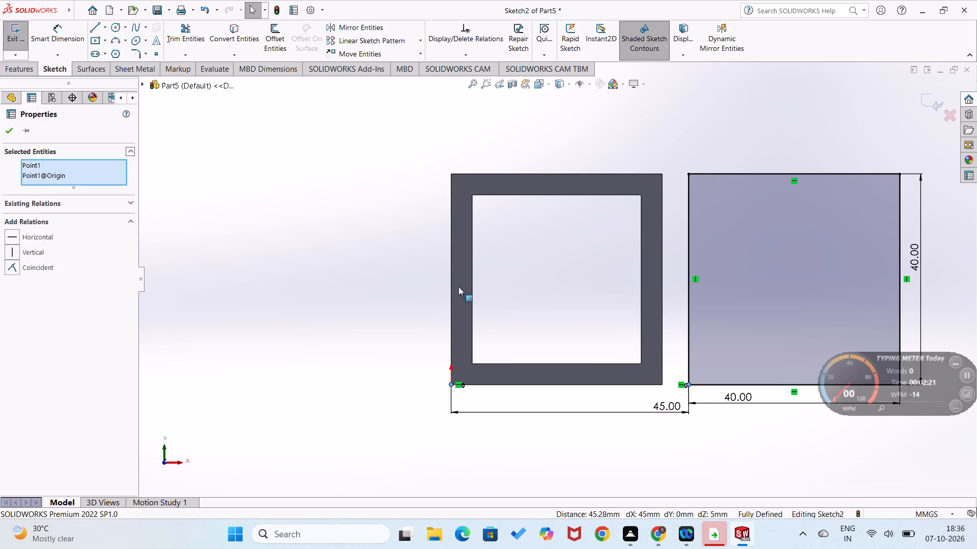
# Draw a corner rectangle about 36 by 33 mm inside the second square.
pyautogui.moveTo(384, 224); pyautogui.dragTo(342, 307, button='right')
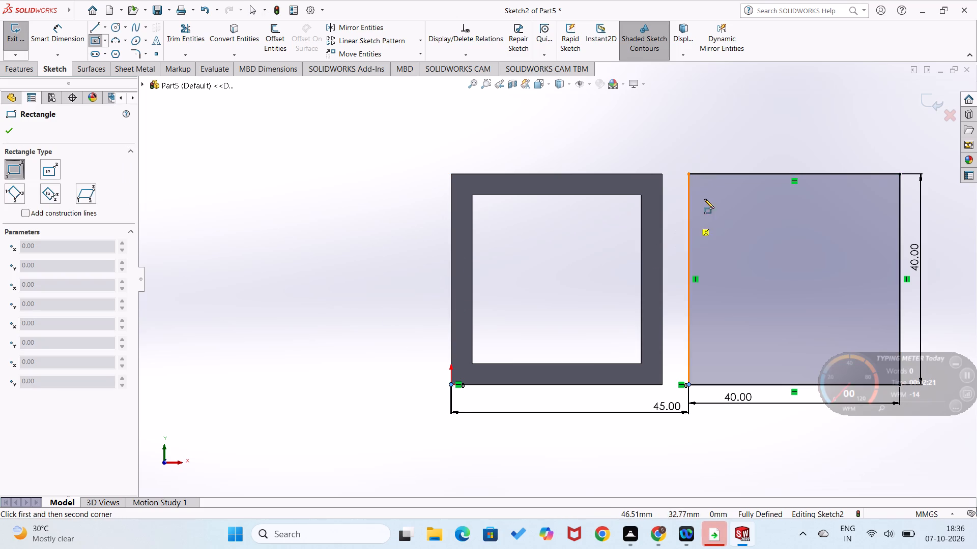
pyautogui.click(696, 193)
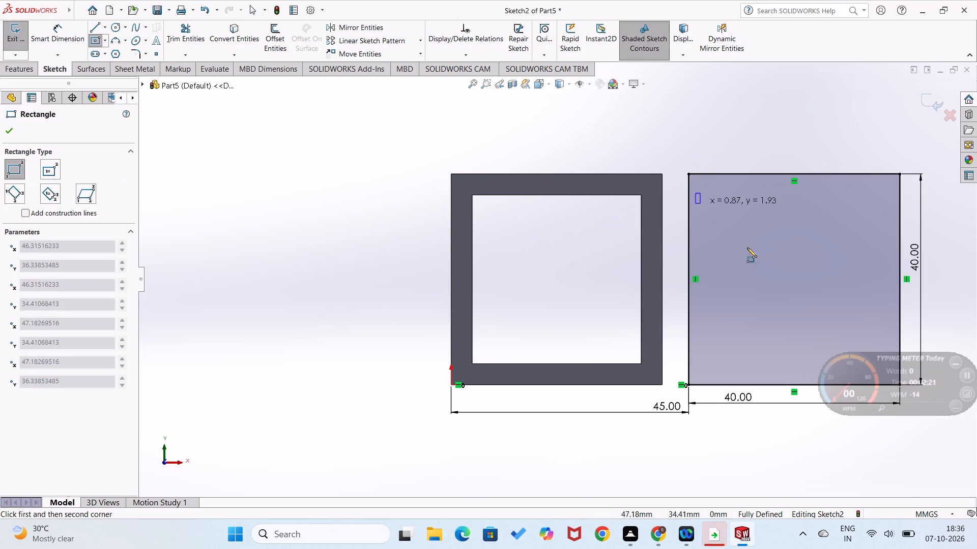
pyautogui.scroll(2, 846, 321)
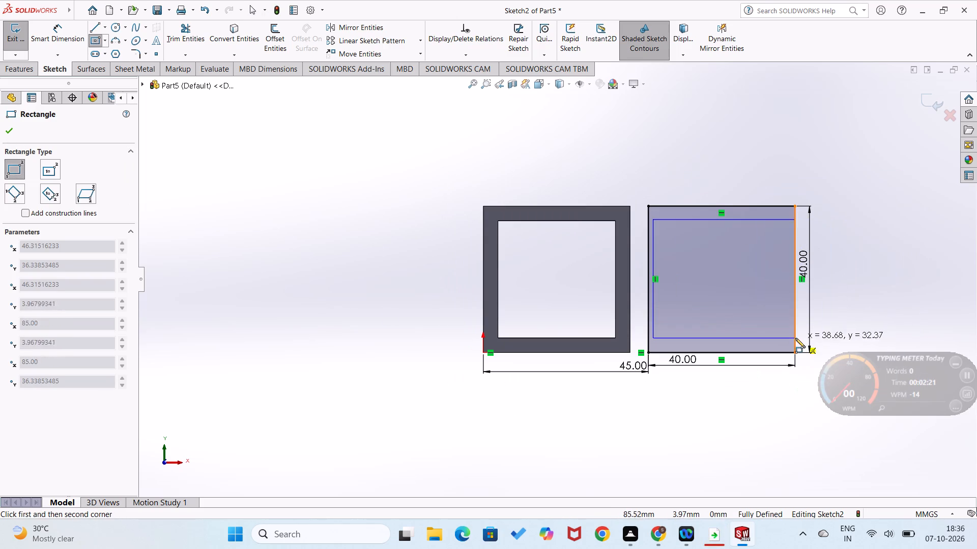
pyautogui.click(784, 341)
# Dimension the gaps between the inner rectangle and the second square to 4 mm along the bottom and right sides.
pyautogui.moveTo(737, 436); pyautogui.dragTo(759, 353, button='right')
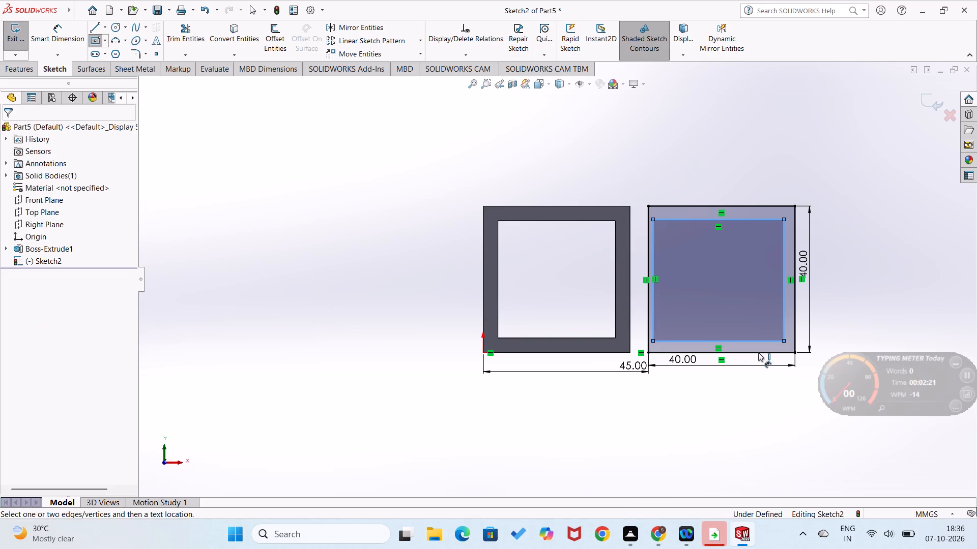
pyautogui.click(758, 352)
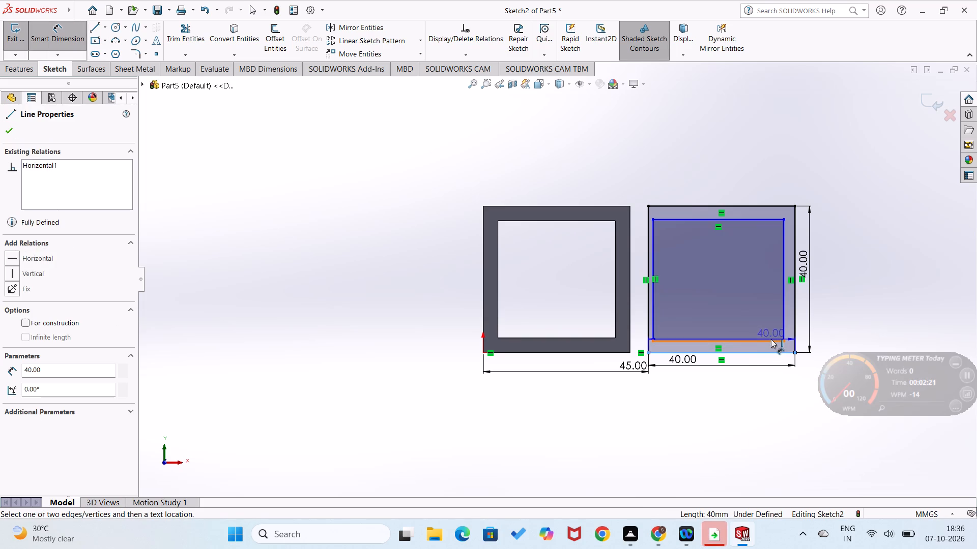
pyautogui.click(771, 339)
pyautogui.click(821, 338)
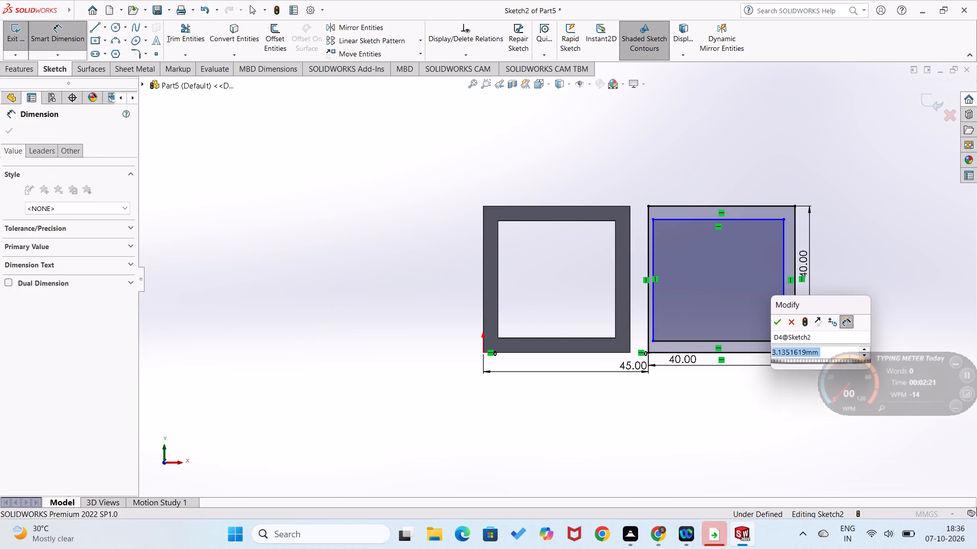
pyautogui.press('4')
pyautogui.press('Return')
pyautogui.click(795, 327)
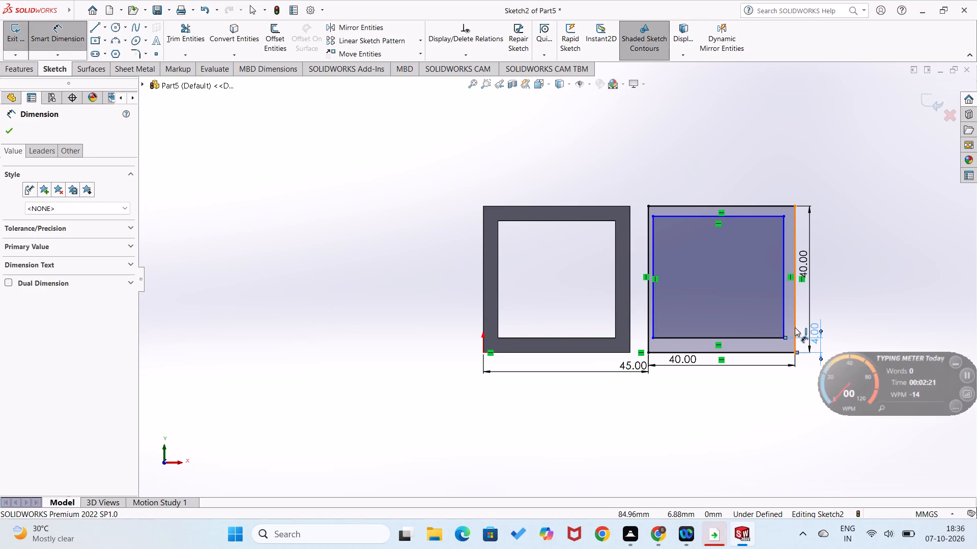
pyautogui.click(784, 320)
pyautogui.click(829, 310)
pyautogui.press('4')
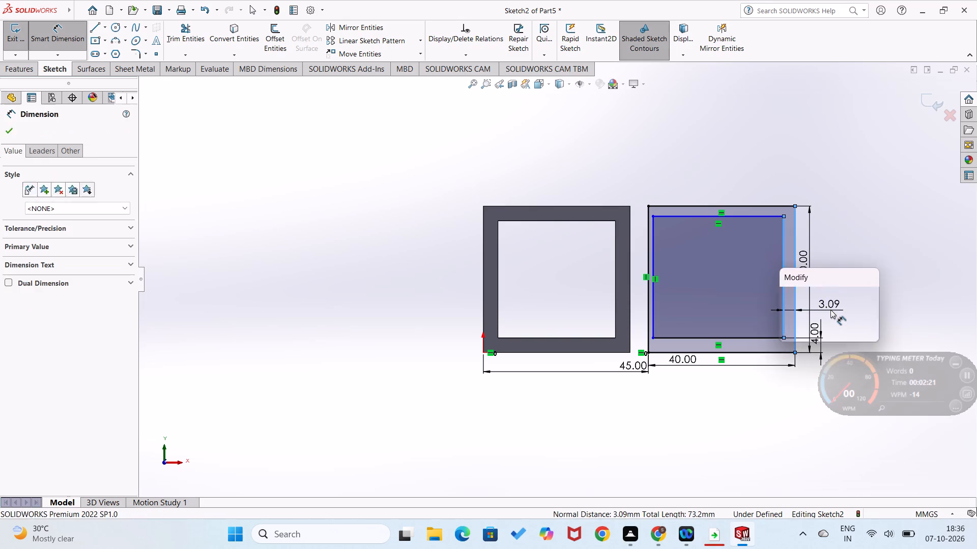
pyautogui.press('Return')
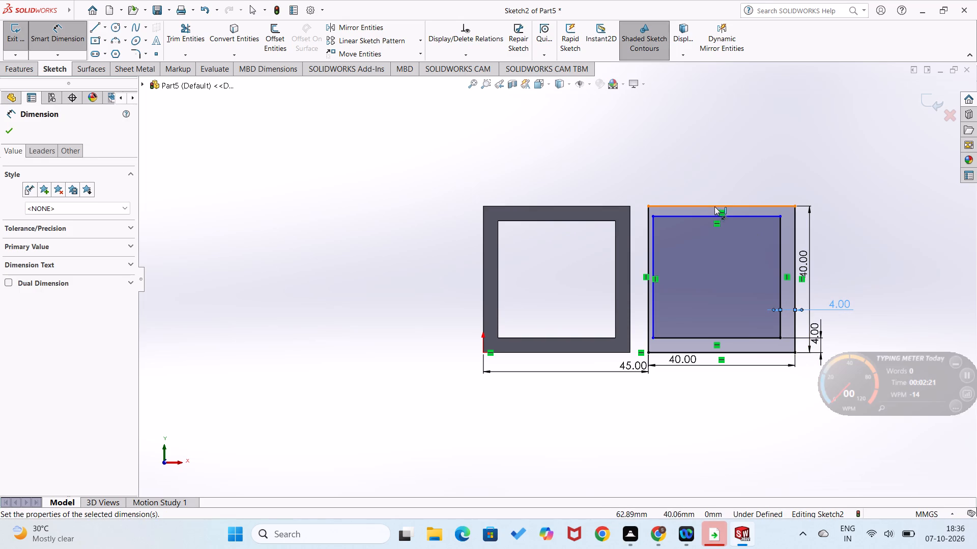
# Dimension the gaps between the inner rectangle and the second square to 4 mm along the top and left sides.
pyautogui.click(727, 205)
pyautogui.click(730, 216)
pyautogui.click(828, 217)
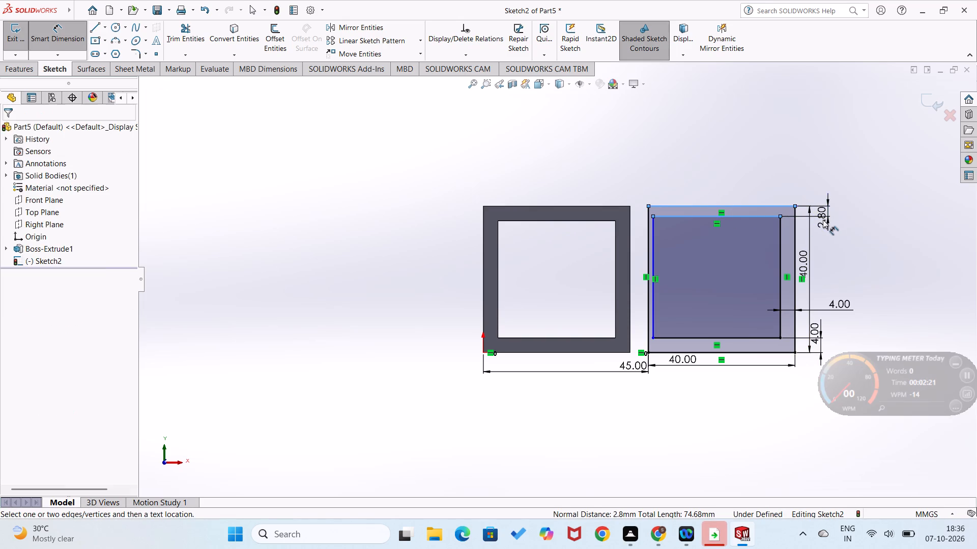
pyautogui.press('4')
pyautogui.press('Return')
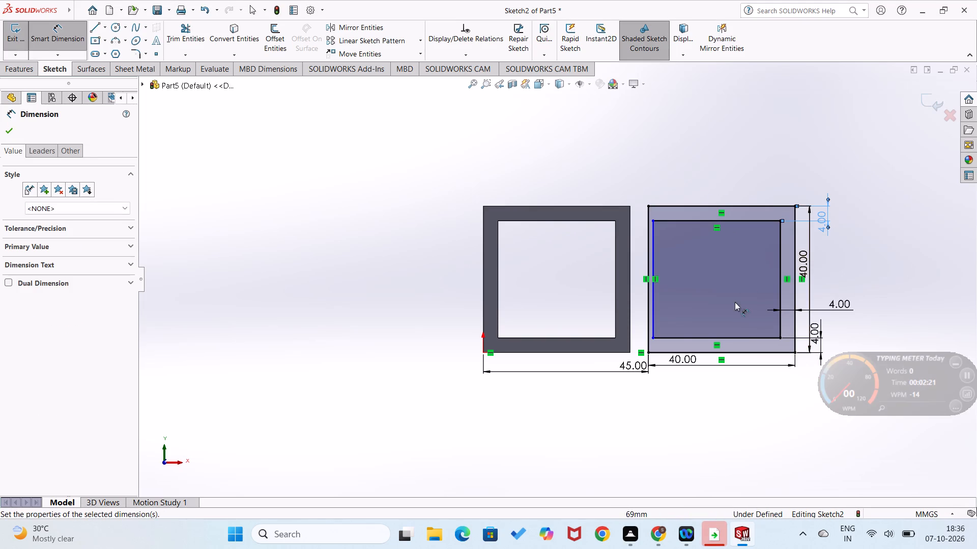
pyautogui.click(646, 335)
pyautogui.click(653, 333)
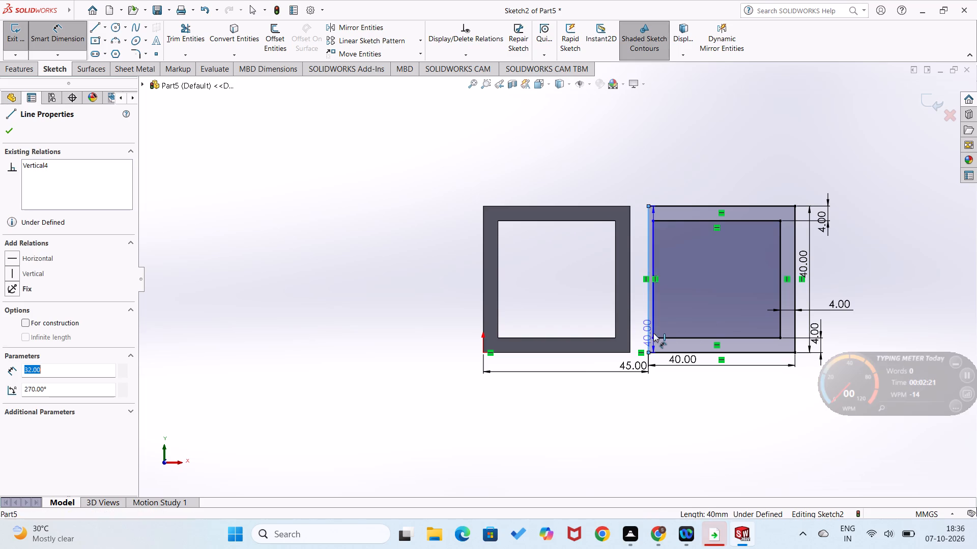
pyautogui.moveTo(607, 321); pyautogui.dragTo(614, 320)
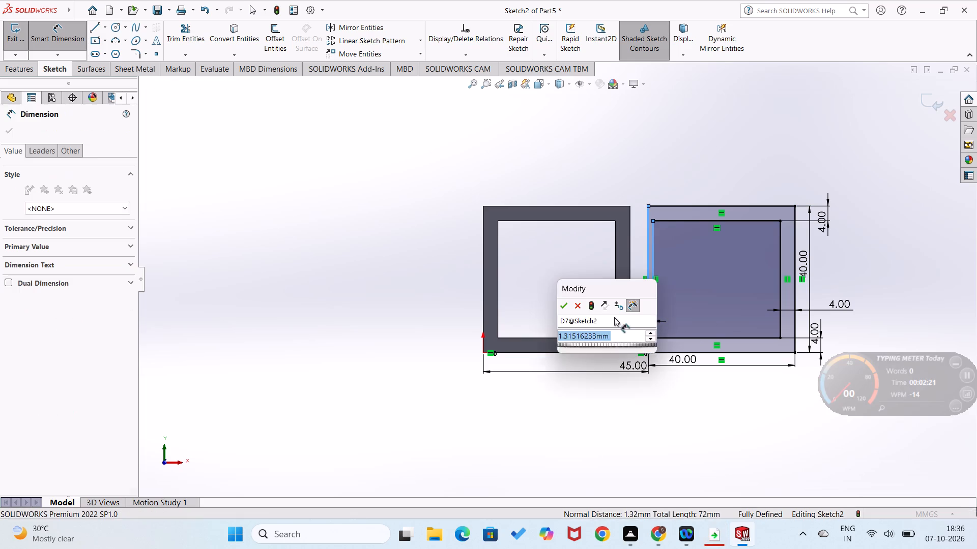
pyautogui.press('4')
pyautogui.press('Return')
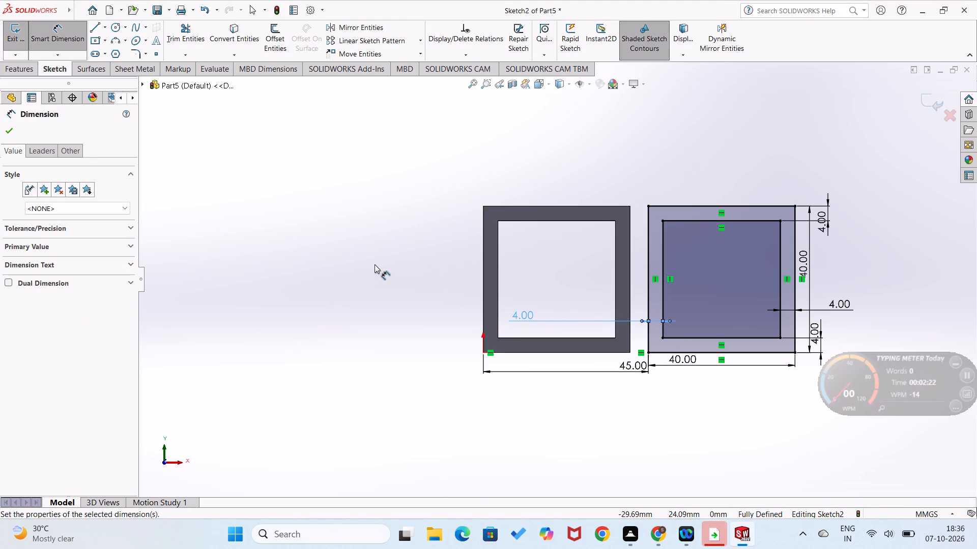
pyautogui.click(375, 264)
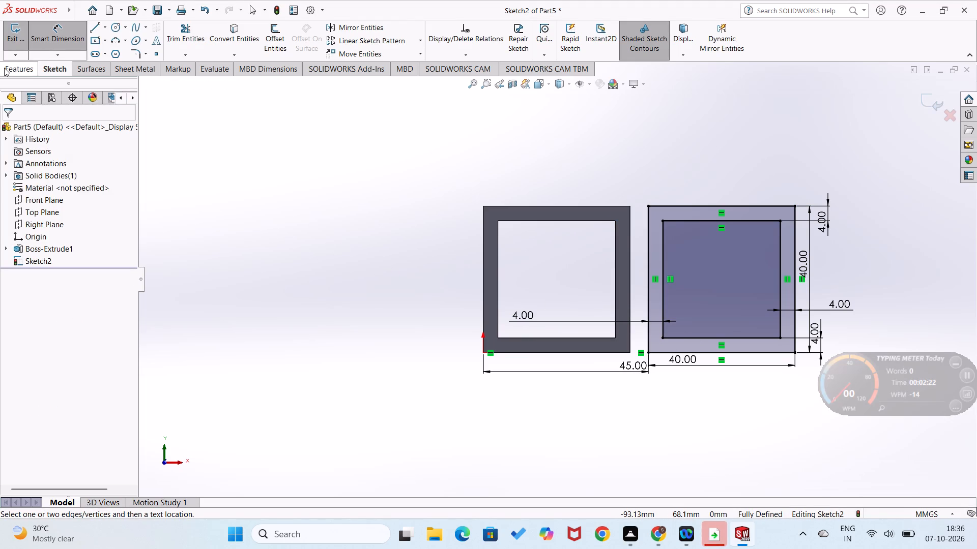
# Extrude the second frame's sketch as a 5 mm blind boss in the reversed direction.
pyautogui.click(5, 68)
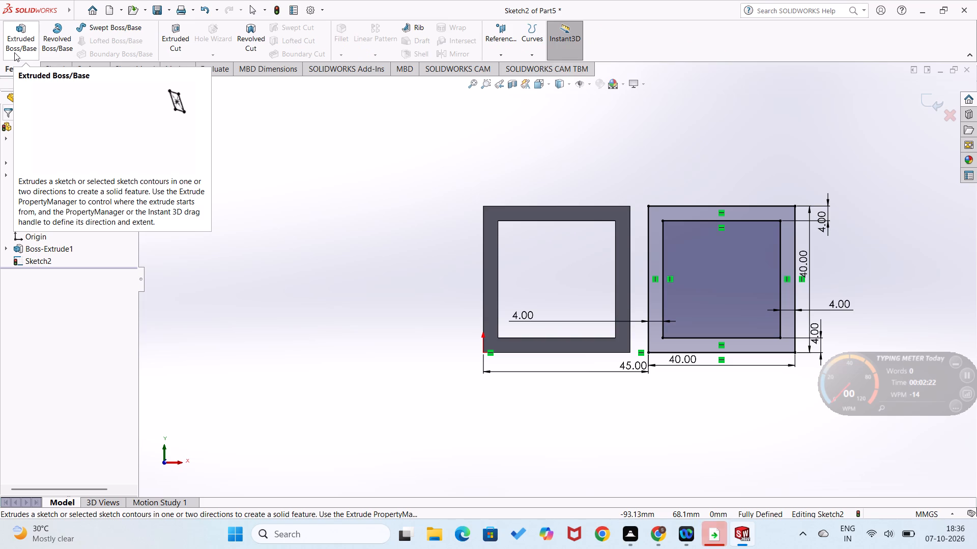
pyautogui.click(15, 52)
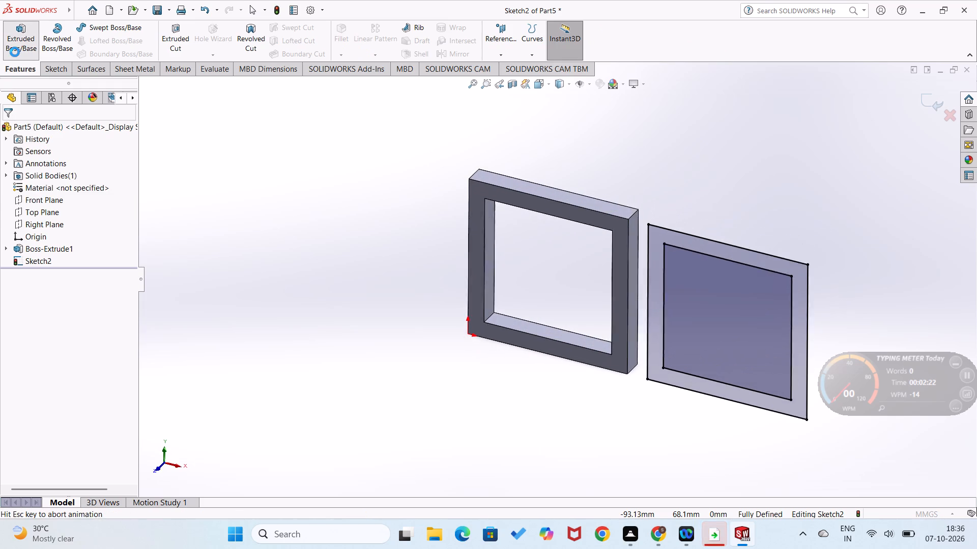
pyautogui.click(13, 203)
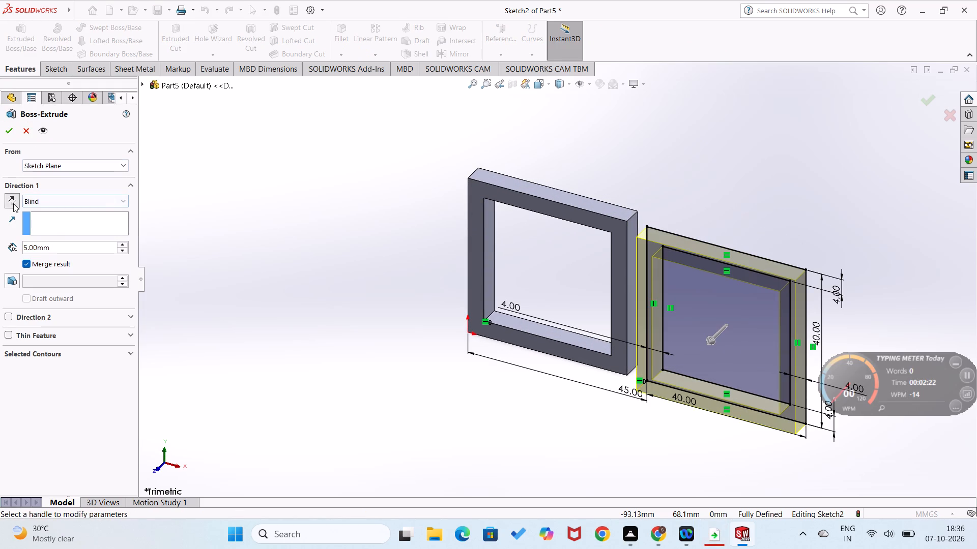
pyautogui.click(10, 133)
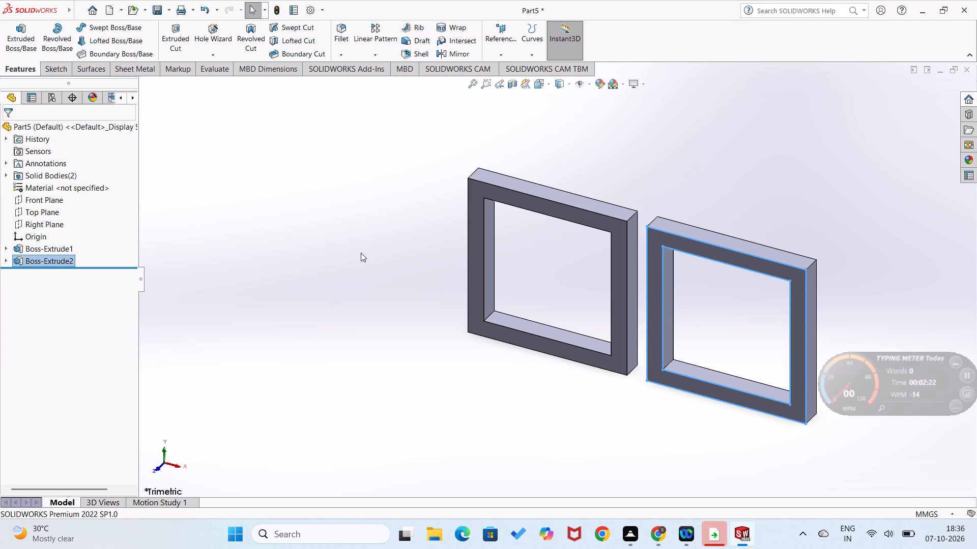
pyautogui.click(361, 253)
# Start a sketch on the first frame's front face and draw a corner rectangle about 38.5 by 31.5 mm above that frame.
pyautogui.rightClick(476, 253)
pyautogui.click(498, 237)
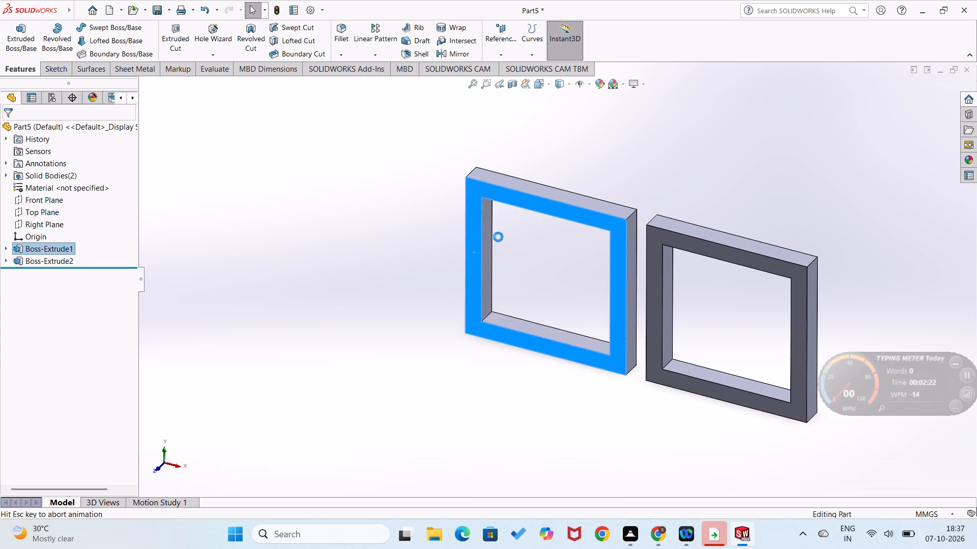
pyautogui.scroll(3, 426, 258)
pyautogui.moveTo(380, 196); pyautogui.dragTo(338, 265, button='right')
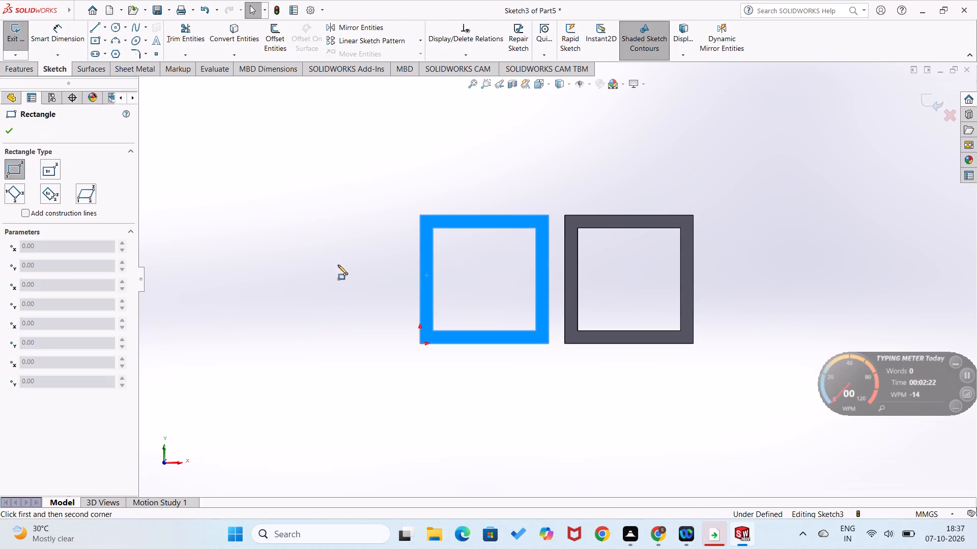
pyautogui.click(420, 198)
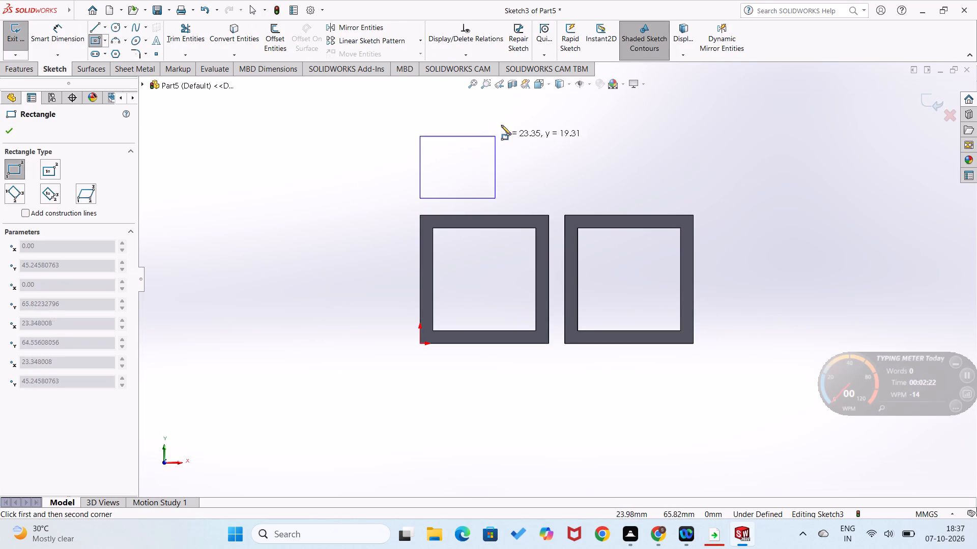
pyautogui.click(544, 97)
# Dimension the vertical distance from the origin to the new rectangle's bottom-left corner as 45 mm.
pyautogui.moveTo(335, 239); pyautogui.dragTo(324, 169, button='right')
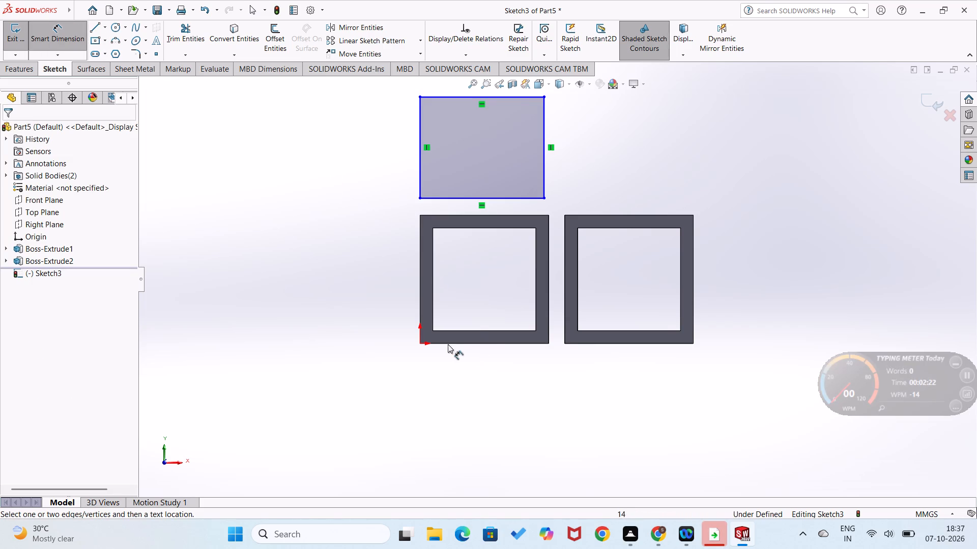
pyautogui.click(421, 342)
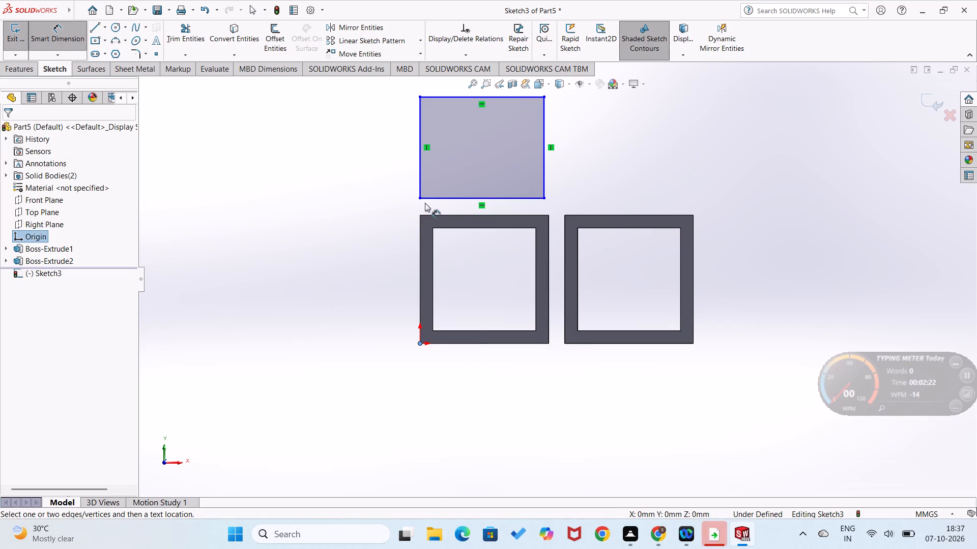
pyautogui.click(419, 198)
pyautogui.click(321, 224)
pyautogui.write('45')
pyautogui.press('Return')
pyautogui.click(272, 236)
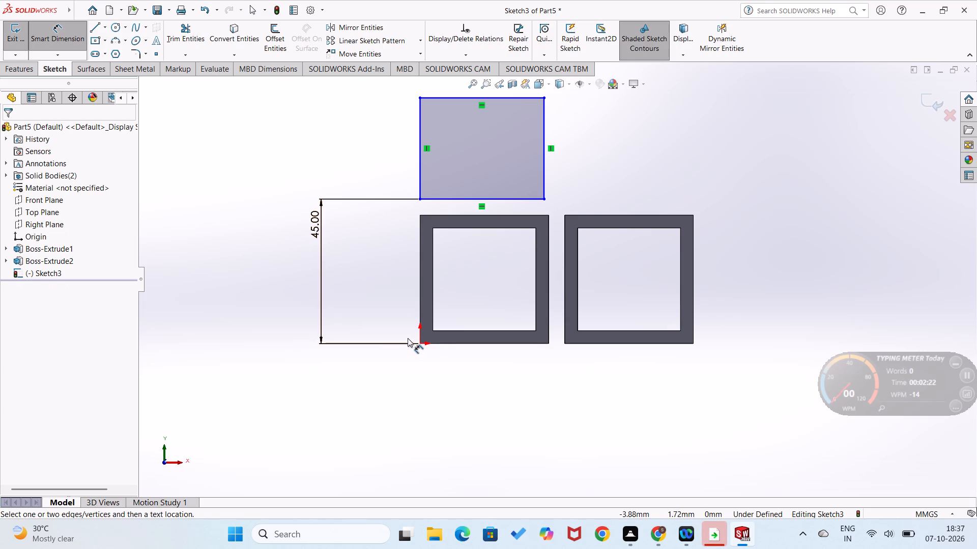
# Add a Vertical relation between the origin-side corner of the first frame and the new rectangle's bottom-left corner.
pyautogui.press('Escape')
pyautogui.press('Escape')
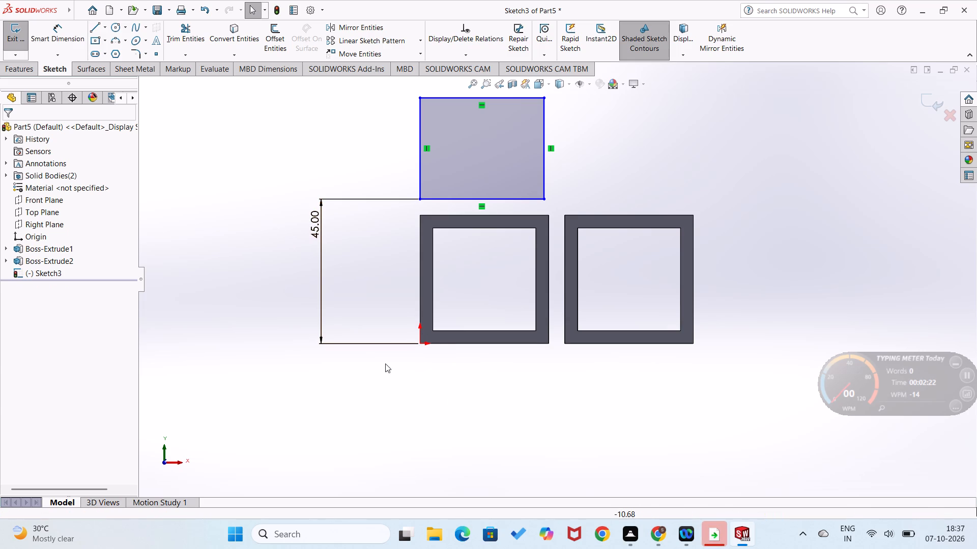
pyautogui.click(419, 344)
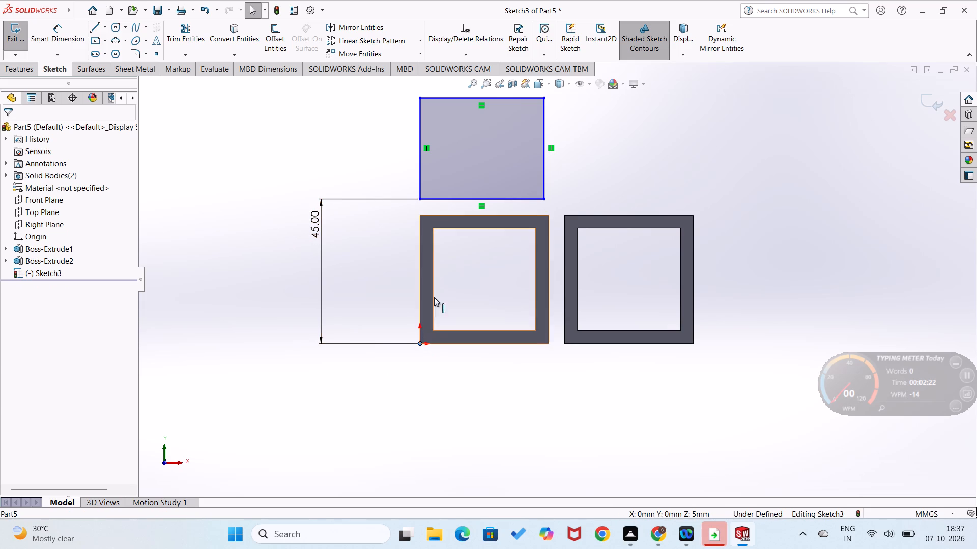
pyautogui.keyDown('ctrl'); pyautogui.click(421, 200); pyautogui.keyUp('ctrl')
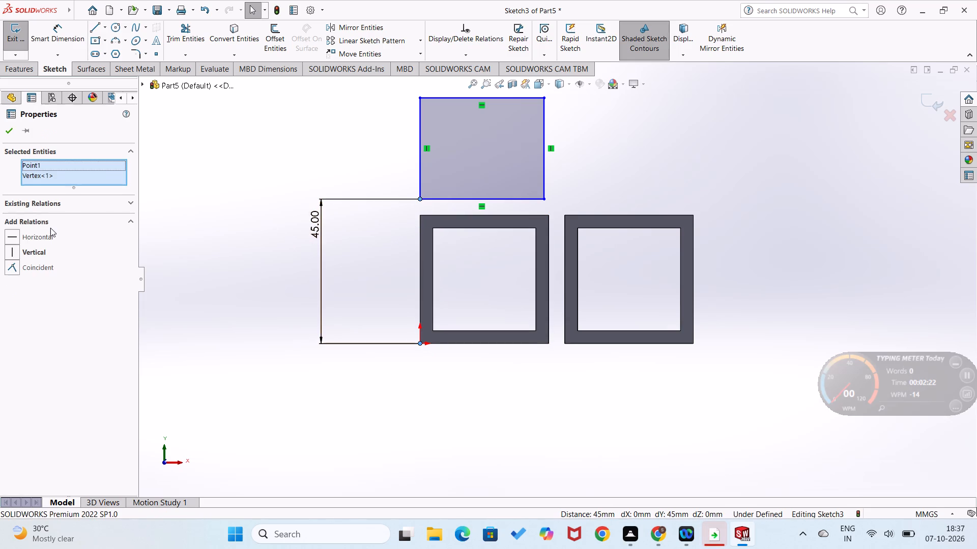
pyautogui.click(10, 250)
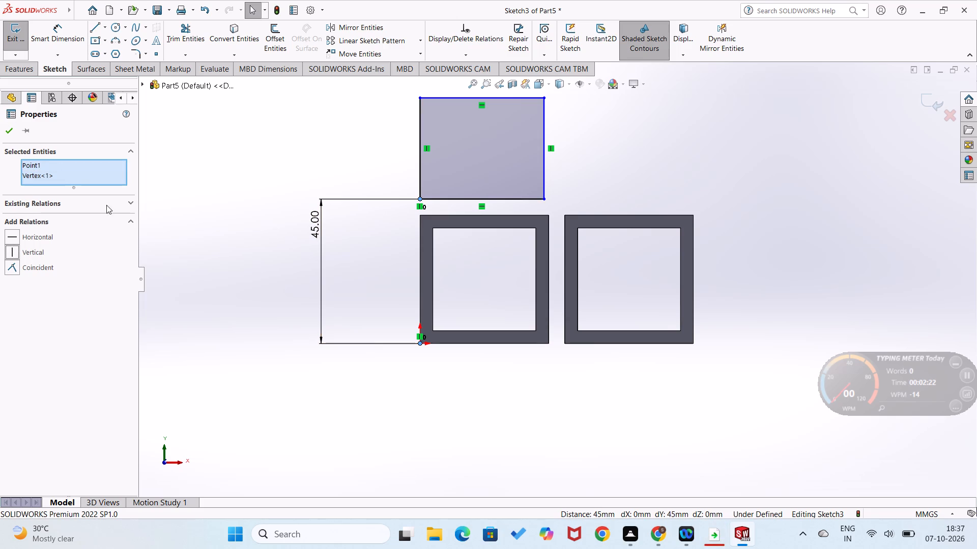
# Dimension the rectangle above the first frame to 40 mm high and 40 mm wide.
pyautogui.moveTo(180, 259); pyautogui.dragTo(201, 157, button='right')
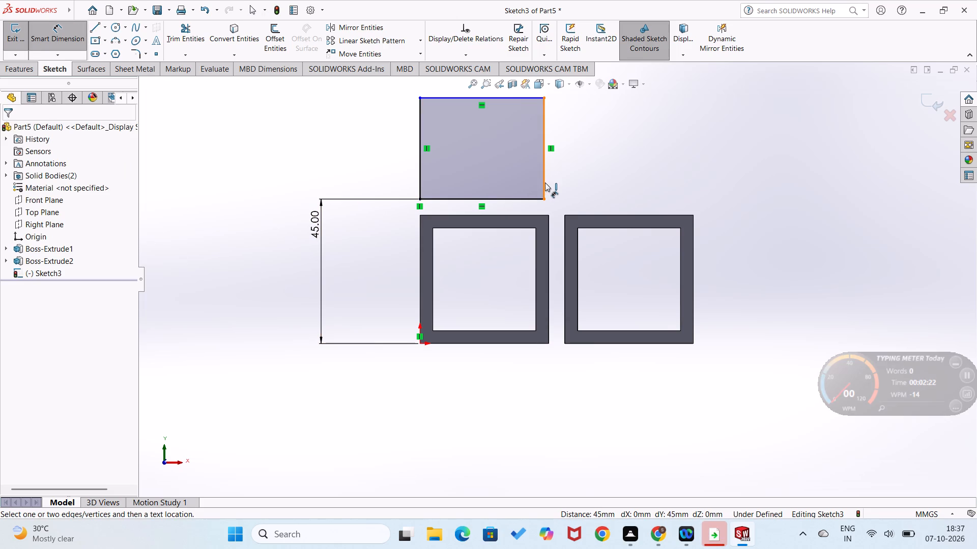
pyautogui.click(545, 182)
pyautogui.click(559, 182)
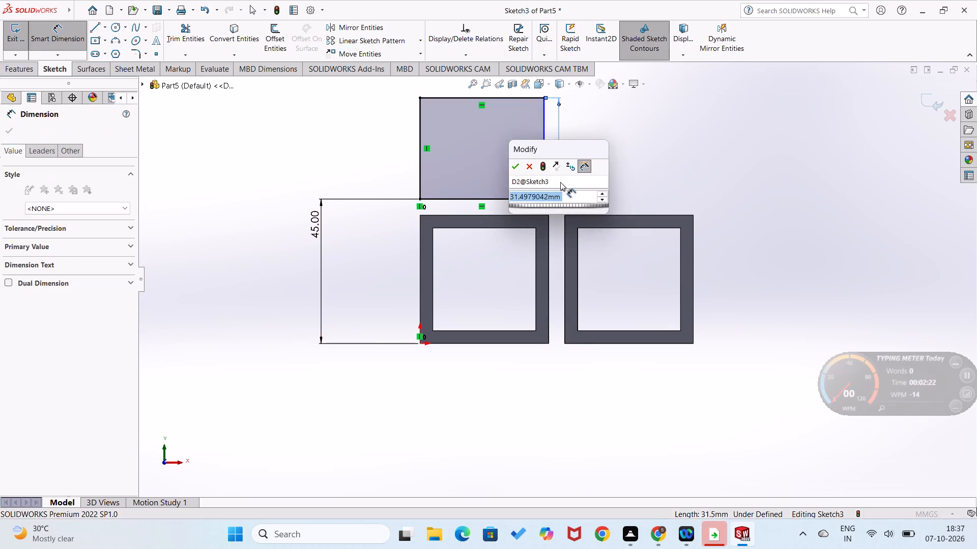
pyautogui.write('40')
pyautogui.press('Return')
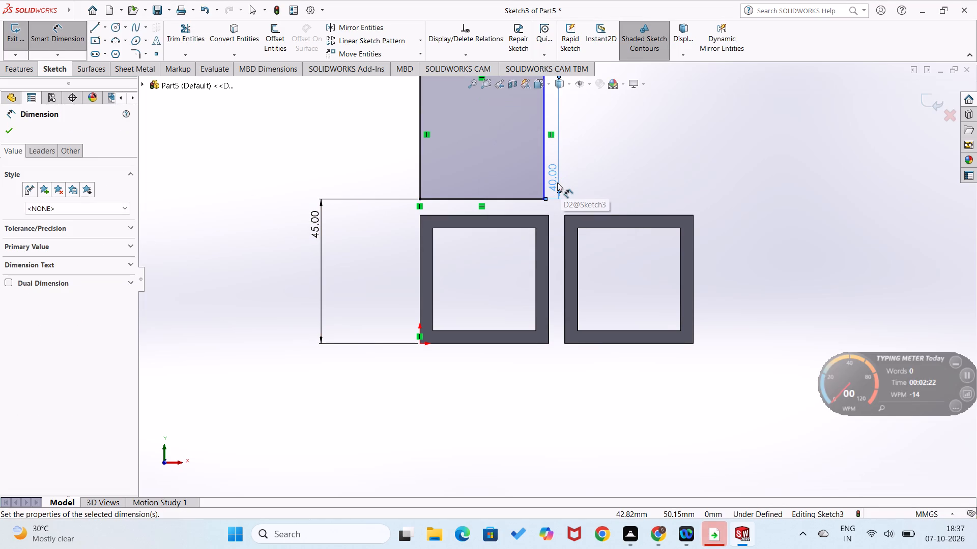
pyautogui.scroll(3, 557, 182)
pyautogui.click(414, 203)
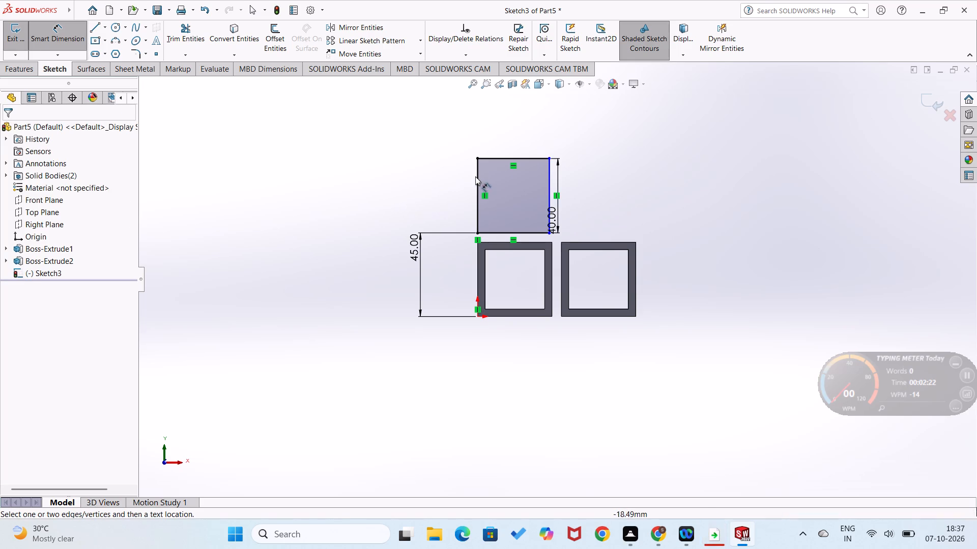
pyautogui.click(536, 159)
pyautogui.click(536, 144)
pyautogui.write('40')
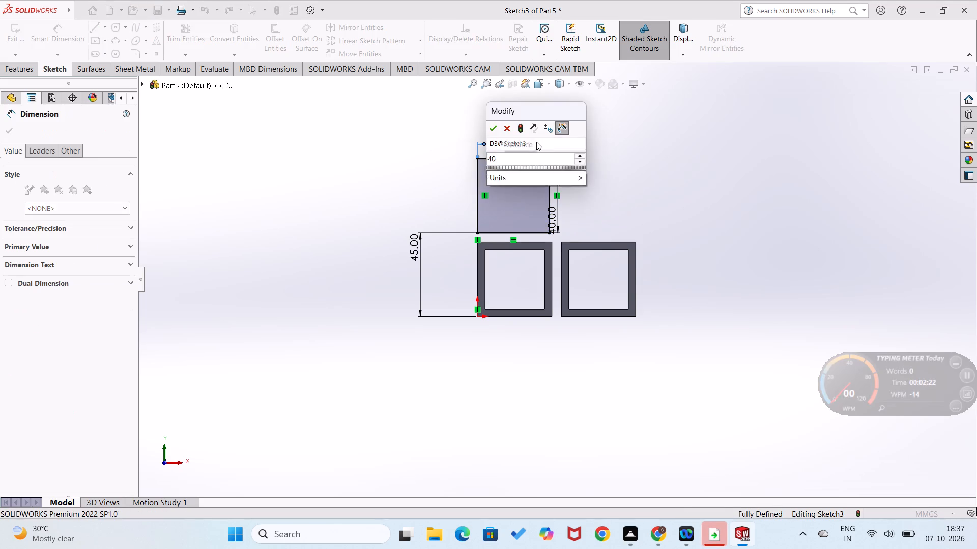
pyautogui.press('Return')
pyautogui.click(368, 177)
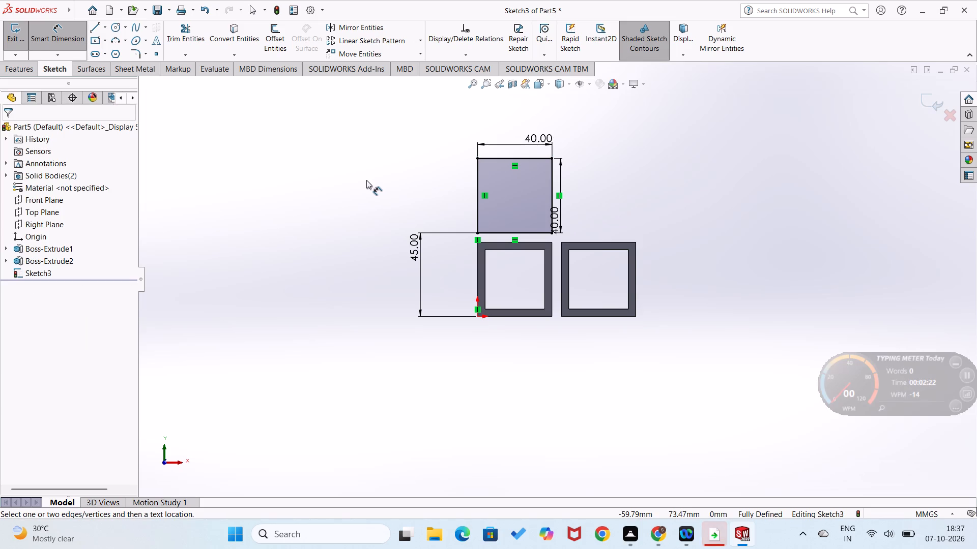
# Draw a corner rectangle about 39 by 40 mm above the second frame, level with the upper square's bottom and top edges.
pyautogui.moveTo(366, 180); pyautogui.dragTo(300, 281, button='right')
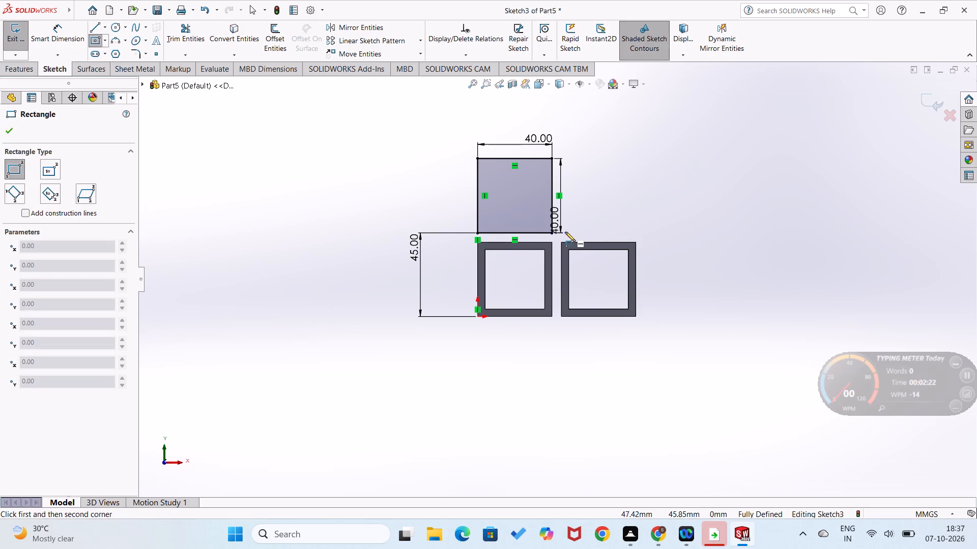
pyautogui.scroll(-3, 562, 233)
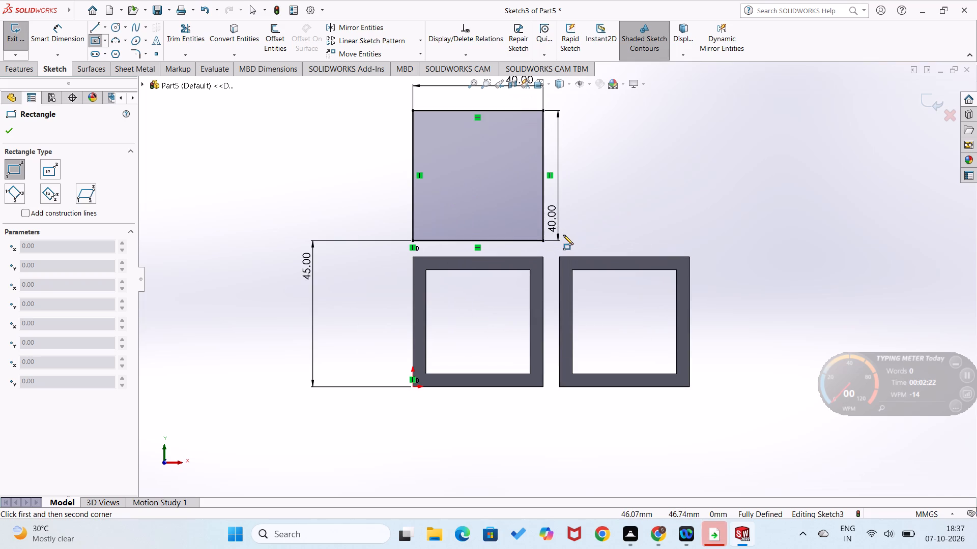
pyautogui.click(561, 240)
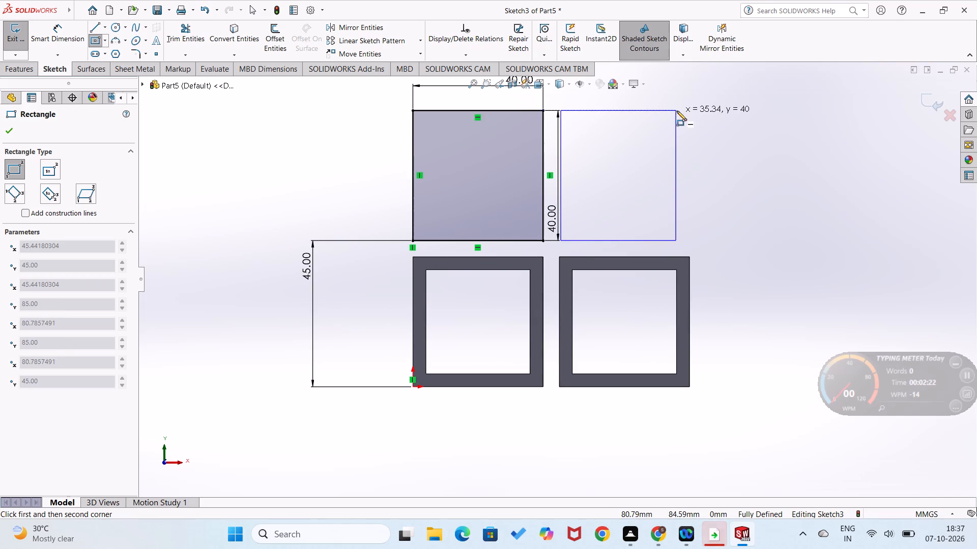
pyautogui.click(688, 110)
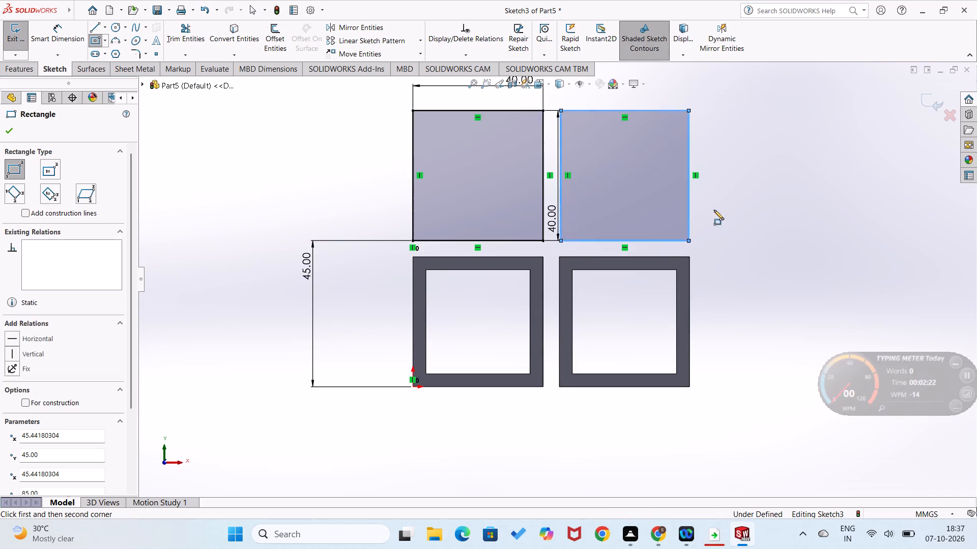
# Dimension the rectangle above the second frame to 40 mm wide and 40 mm high.
pyautogui.moveTo(720, 225); pyautogui.dragTo(723, 144, button='right')
pyautogui.click(678, 241)
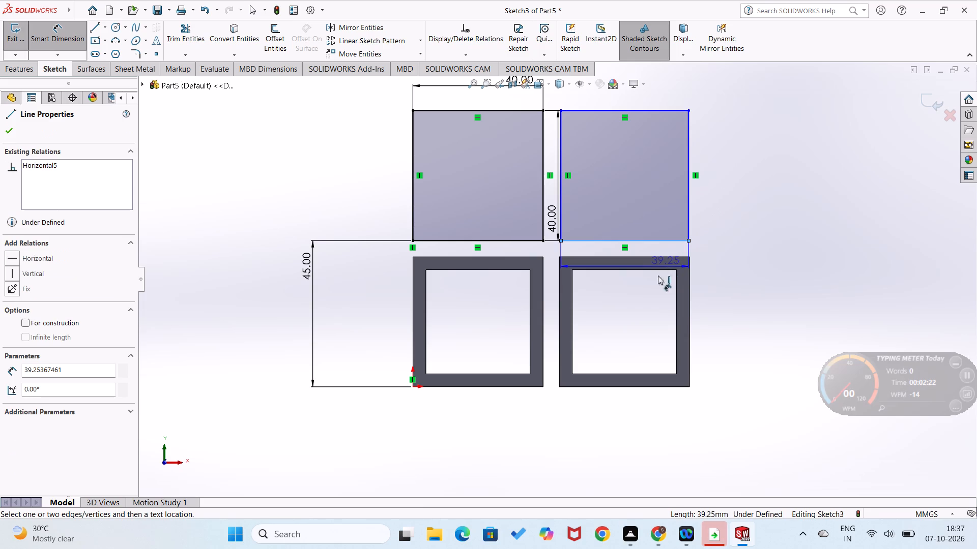
pyautogui.click(653, 285)
pyautogui.press('4')
pyautogui.press('0')
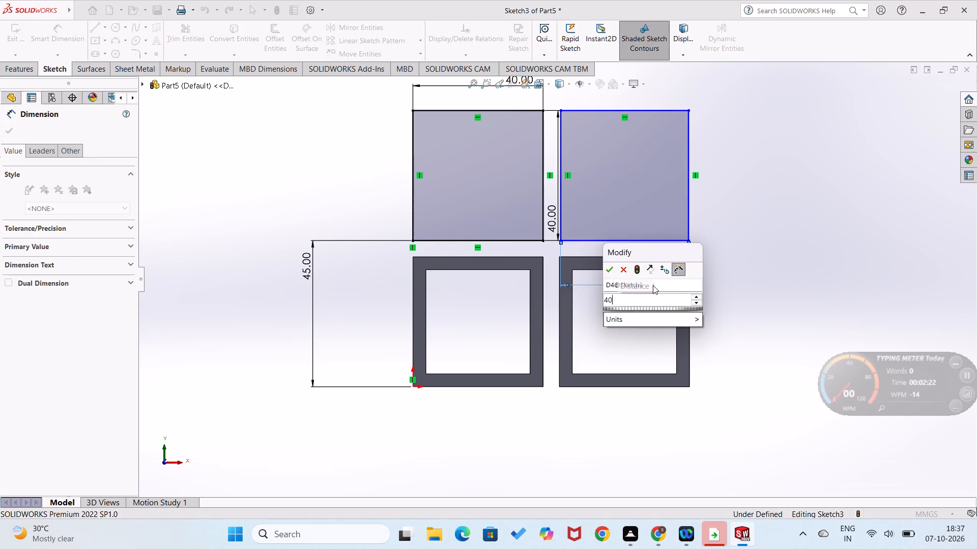
pyautogui.press('Return')
pyautogui.click(689, 232)
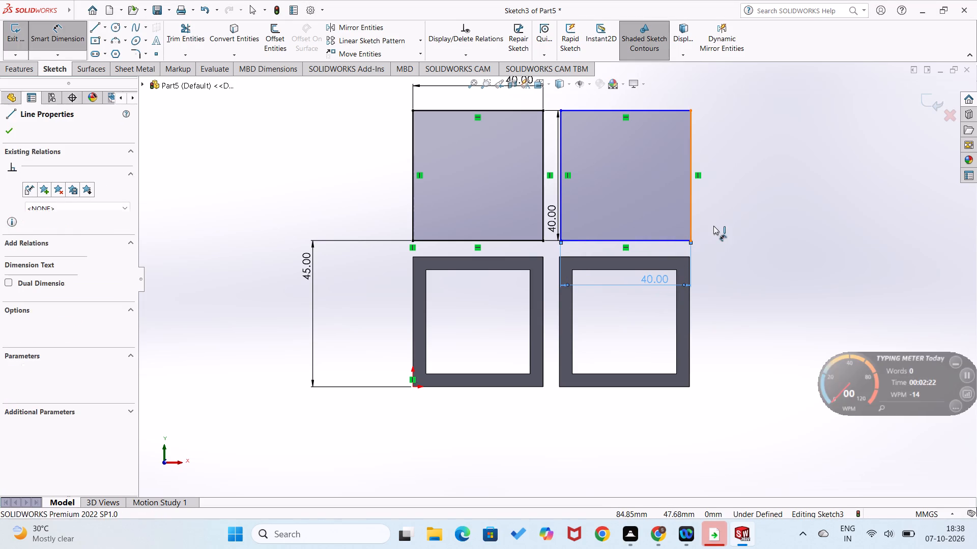
pyautogui.click(713, 226)
pyautogui.click(665, 210)
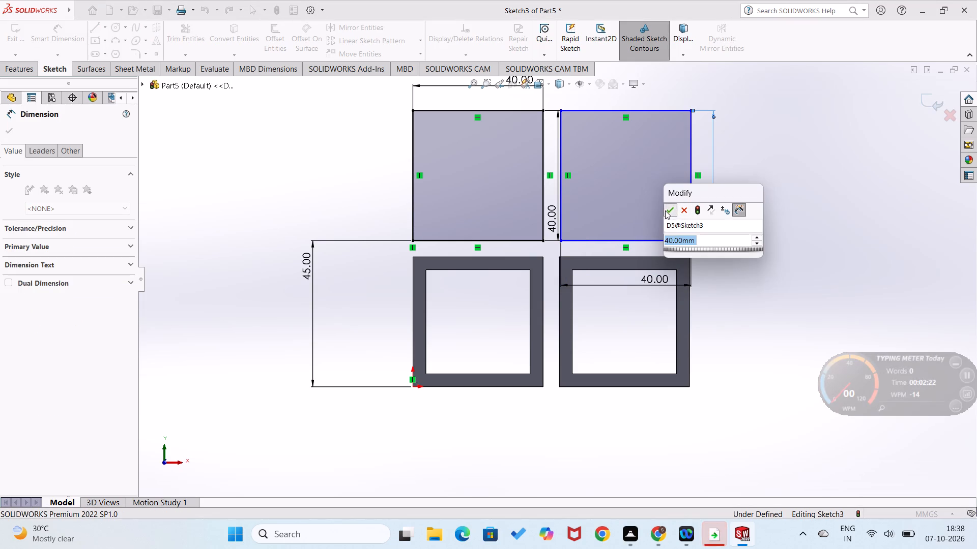
# Dimension the horizontal distance from the origin to the upper-right square's bottom-left corner as 45 mm.
pyautogui.moveTo(362, 360); pyautogui.dragTo(378, 284, button='right')
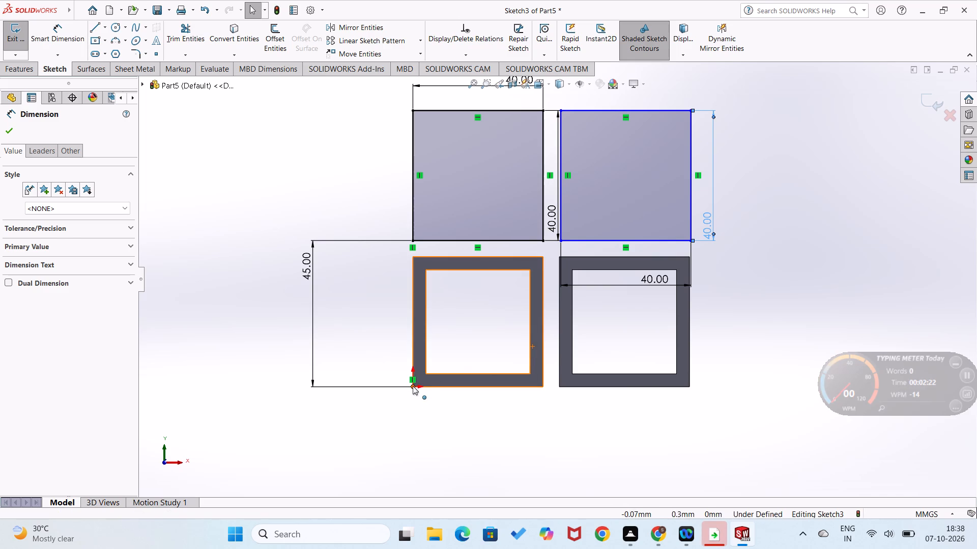
pyautogui.click(413, 386)
pyautogui.click(559, 241)
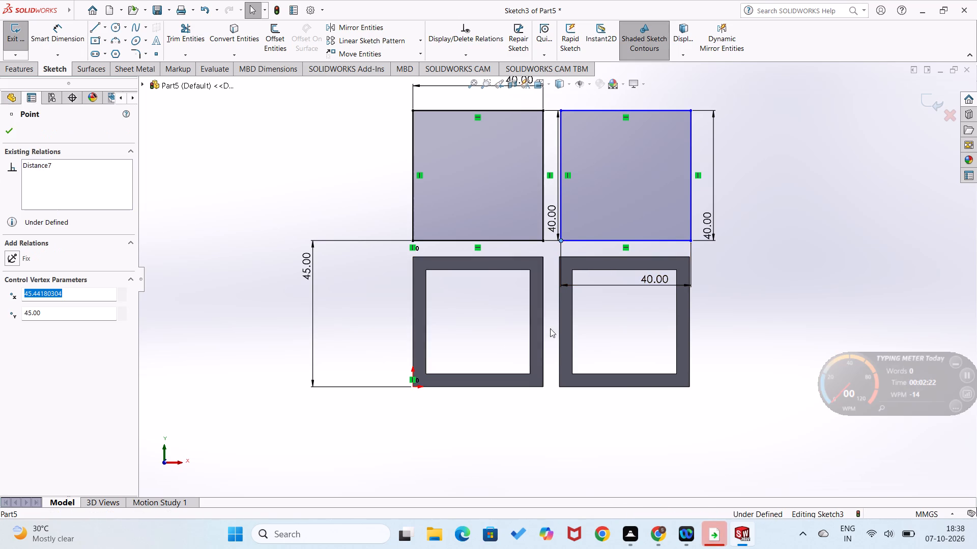
pyautogui.moveTo(328, 390); pyautogui.dragTo(320, 308, button='right')
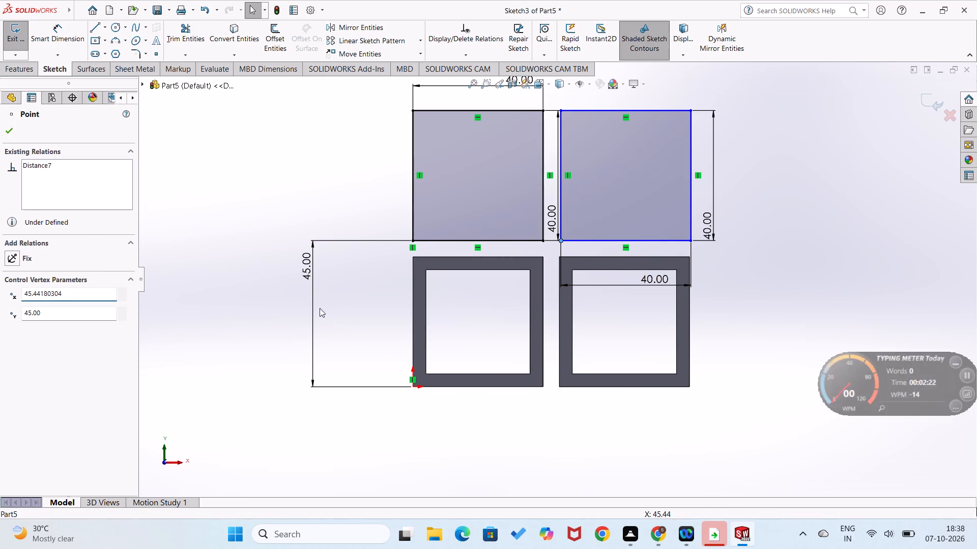
pyautogui.moveTo(320, 308); pyautogui.dragTo(319, 278, button='right')
pyautogui.moveTo(413, 386); pyautogui.dragTo(421, 385)
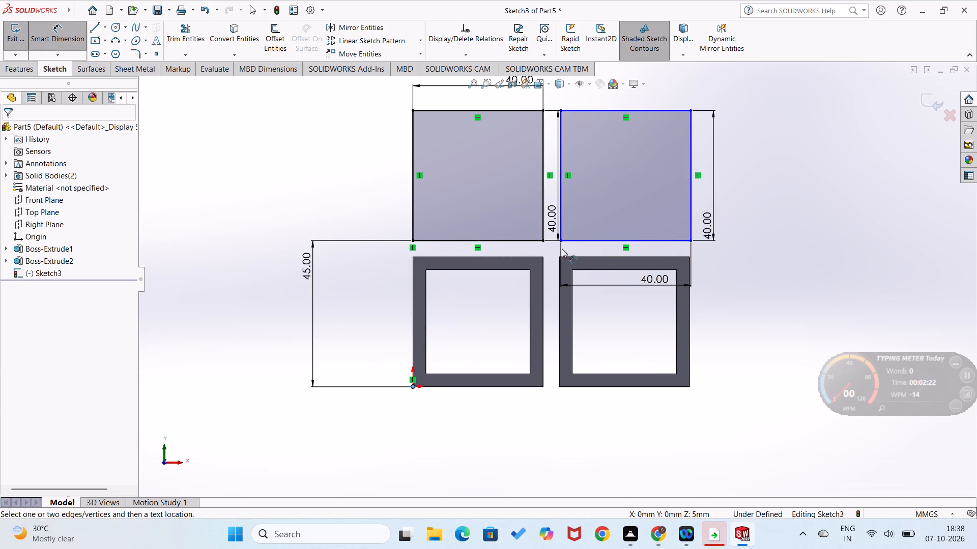
pyautogui.click(559, 239)
pyautogui.click(530, 413)
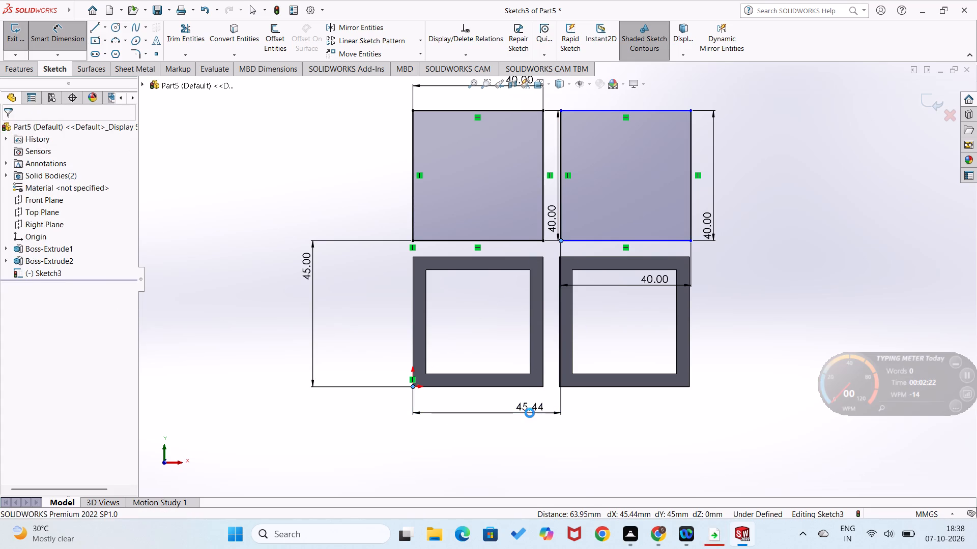
pyautogui.write('45')
pyautogui.press('Return')
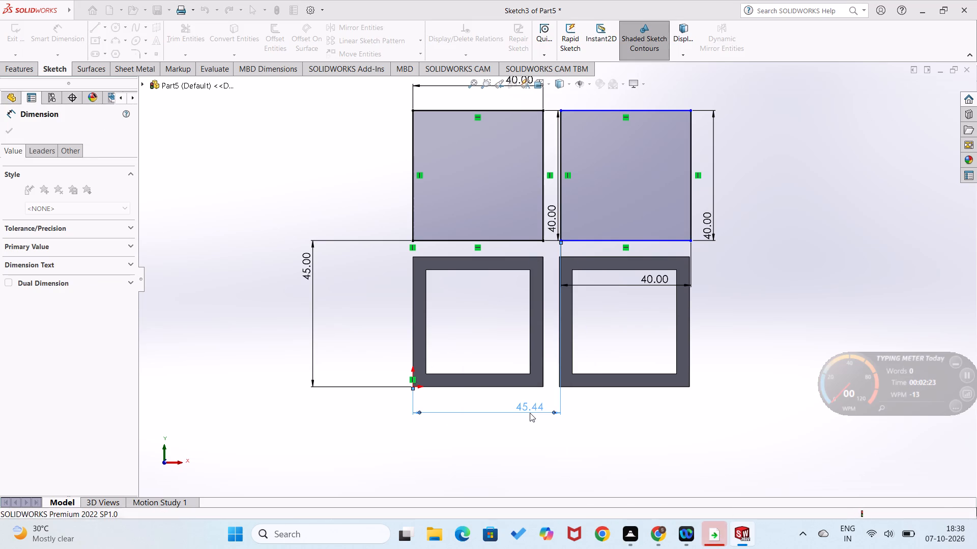
pyautogui.click(543, 462)
pyautogui.click(601, 418)
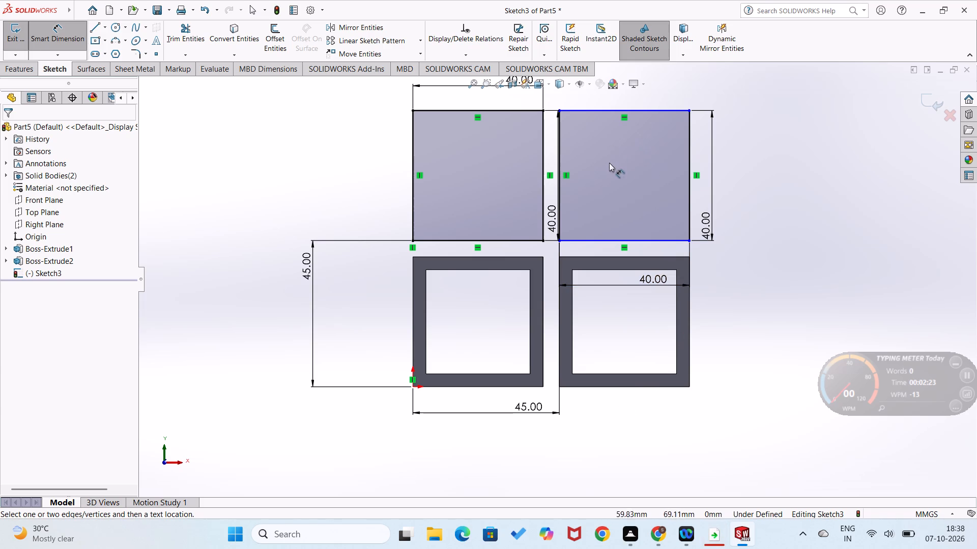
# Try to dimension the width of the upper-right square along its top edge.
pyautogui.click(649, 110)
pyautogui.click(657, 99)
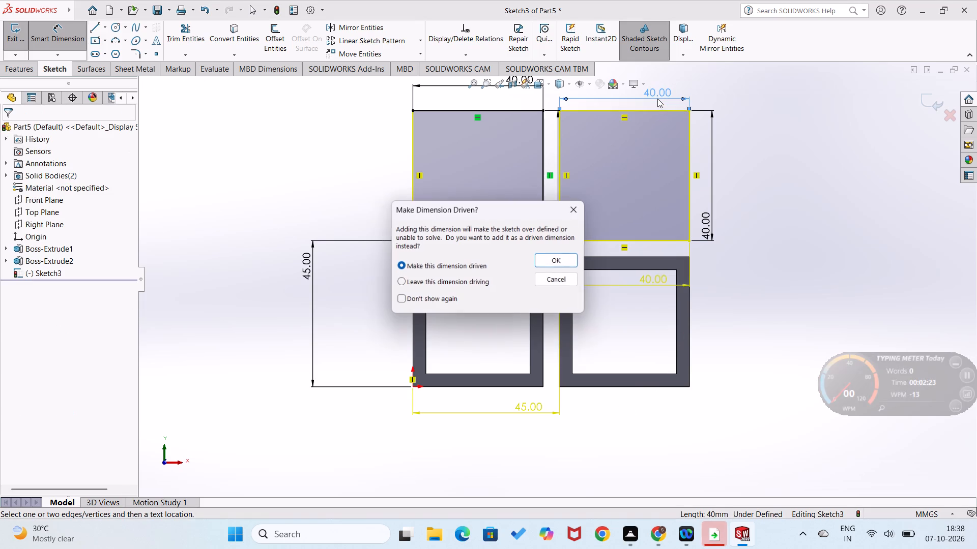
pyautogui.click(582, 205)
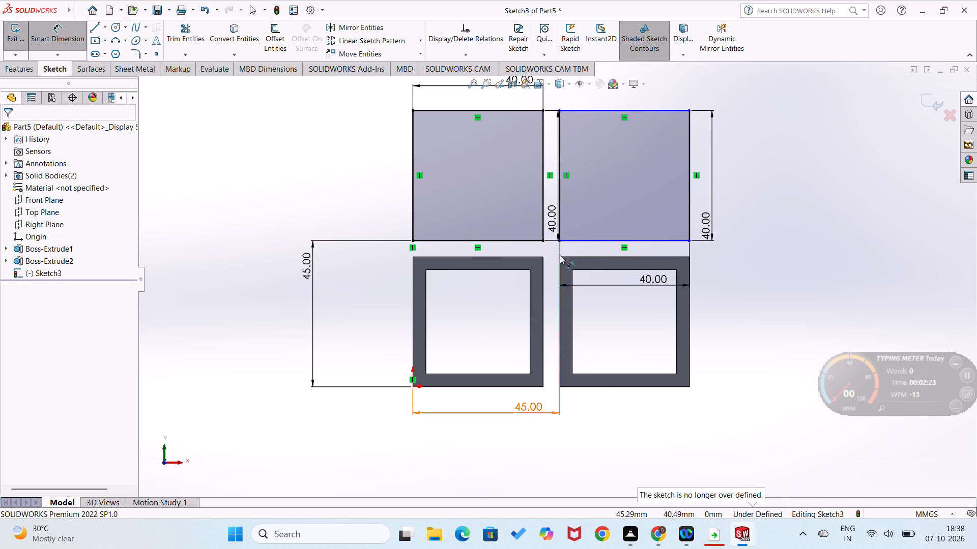
# Move the upper-left square's 40 mm height dimension inside the square, near its right edge.
pyautogui.moveTo(550, 234); pyautogui.dragTo(527, 234)
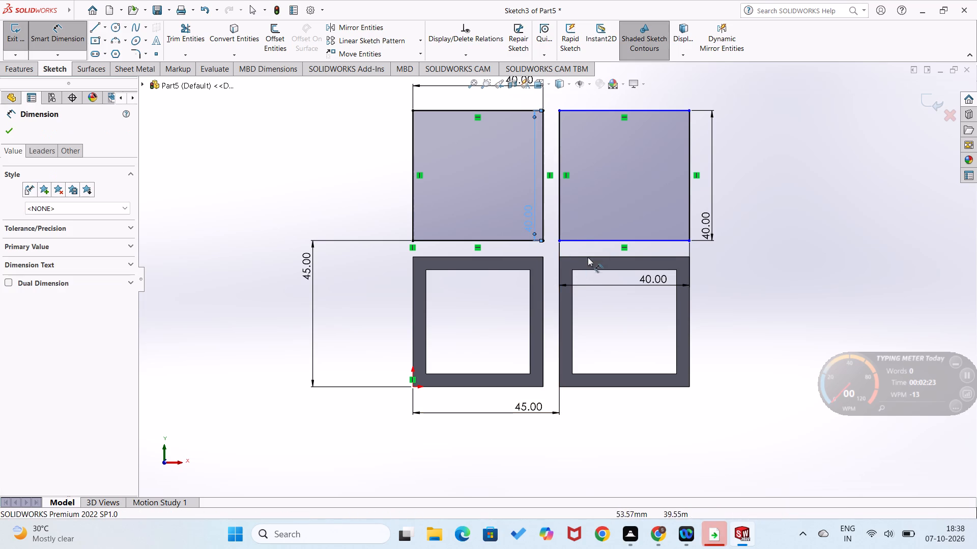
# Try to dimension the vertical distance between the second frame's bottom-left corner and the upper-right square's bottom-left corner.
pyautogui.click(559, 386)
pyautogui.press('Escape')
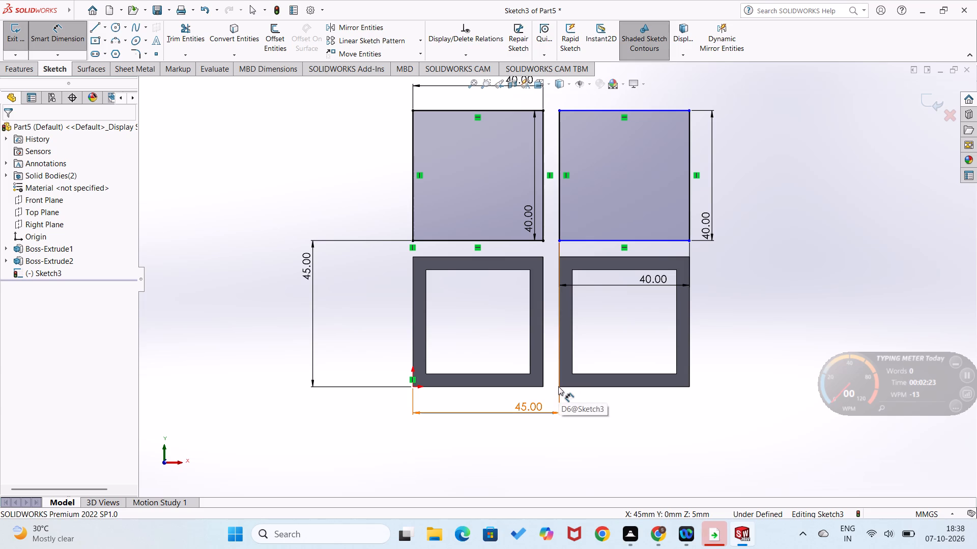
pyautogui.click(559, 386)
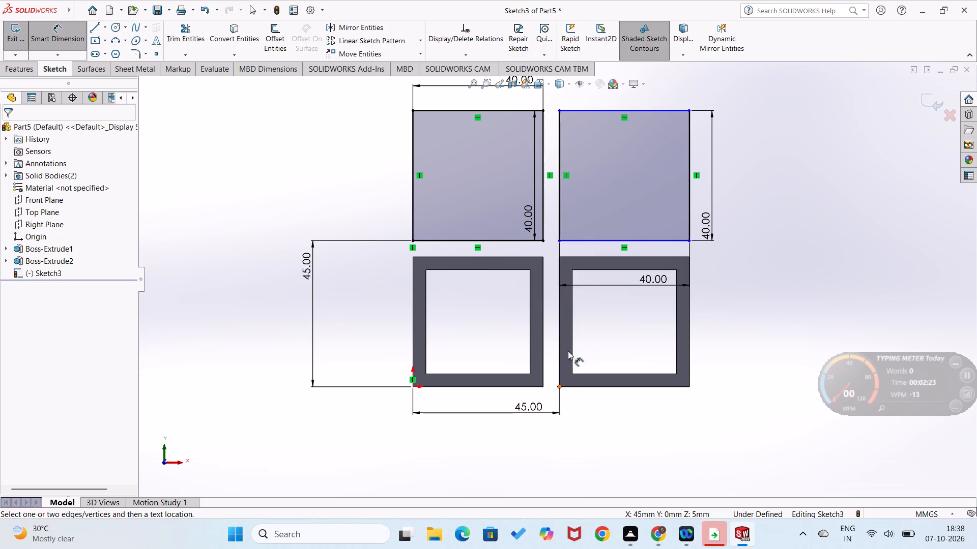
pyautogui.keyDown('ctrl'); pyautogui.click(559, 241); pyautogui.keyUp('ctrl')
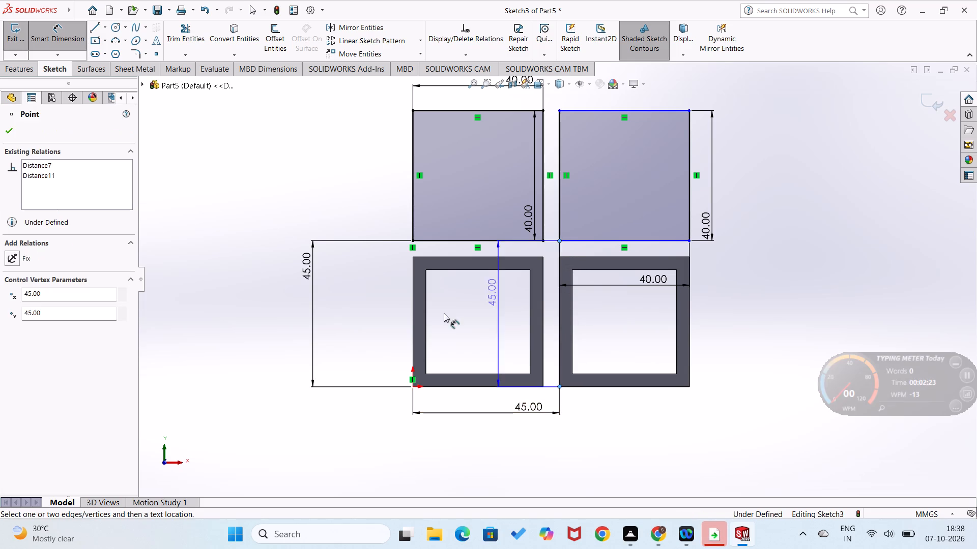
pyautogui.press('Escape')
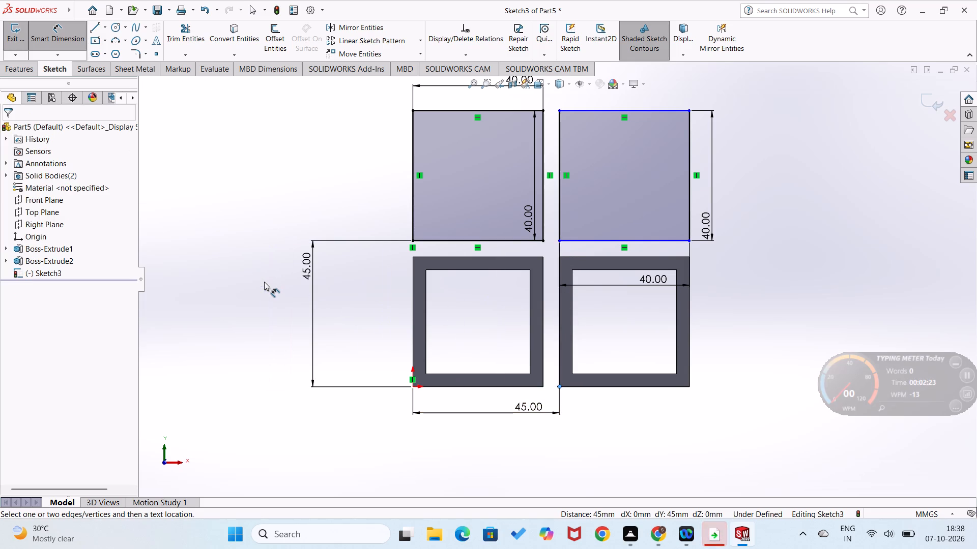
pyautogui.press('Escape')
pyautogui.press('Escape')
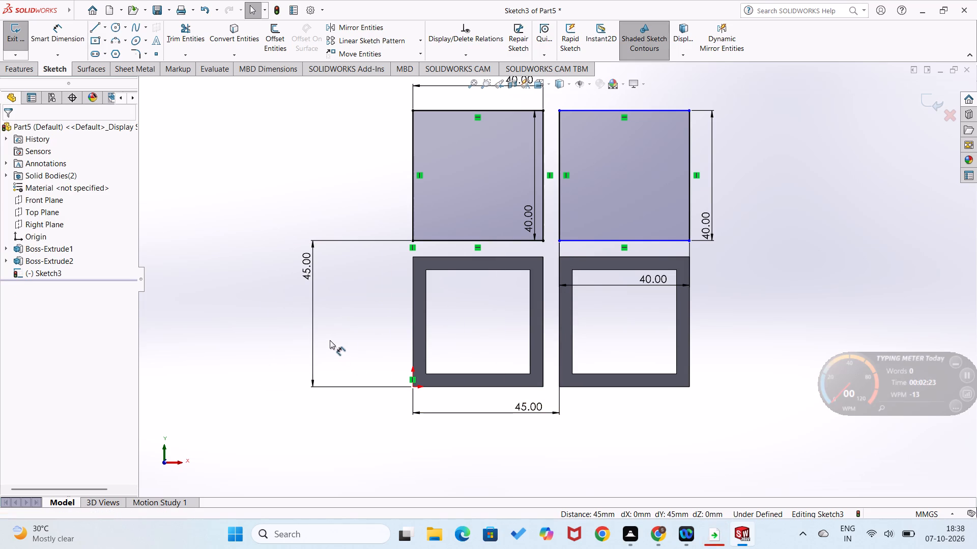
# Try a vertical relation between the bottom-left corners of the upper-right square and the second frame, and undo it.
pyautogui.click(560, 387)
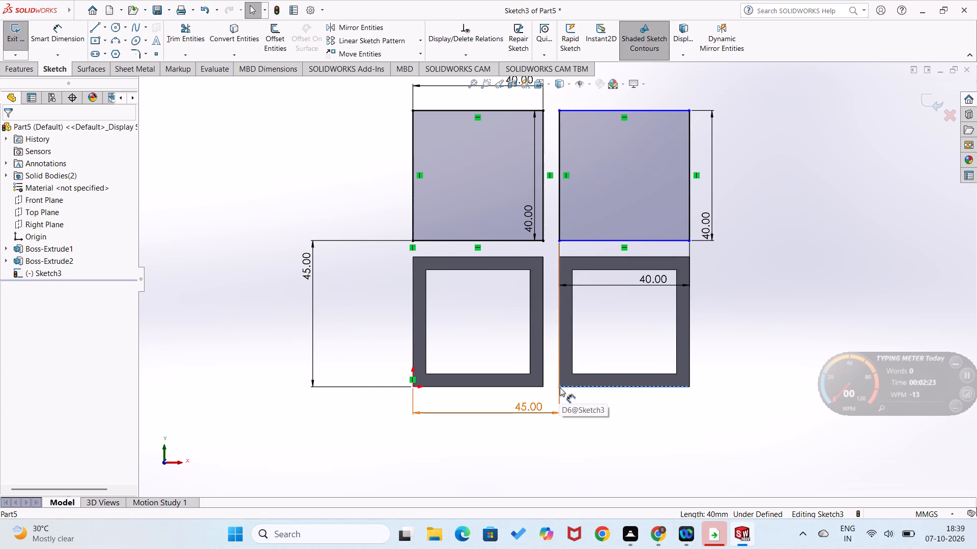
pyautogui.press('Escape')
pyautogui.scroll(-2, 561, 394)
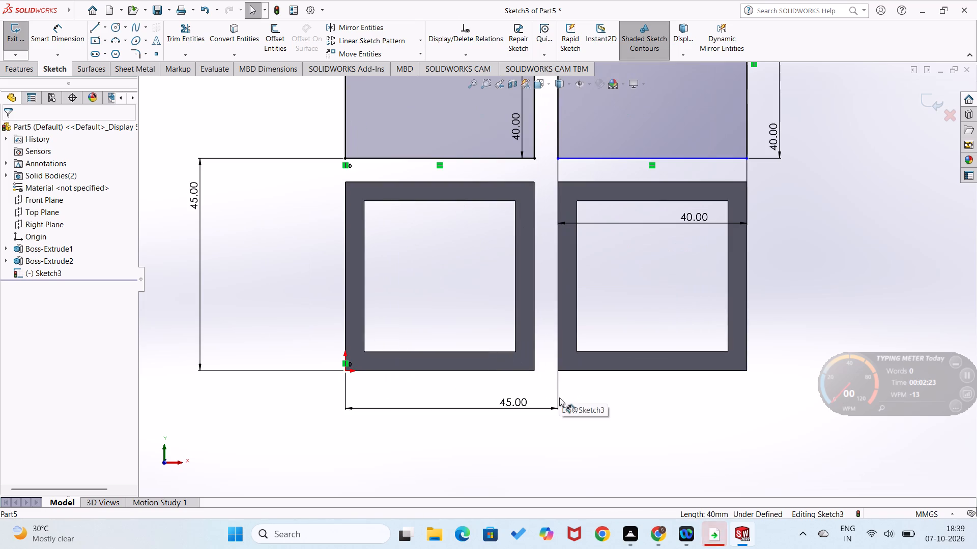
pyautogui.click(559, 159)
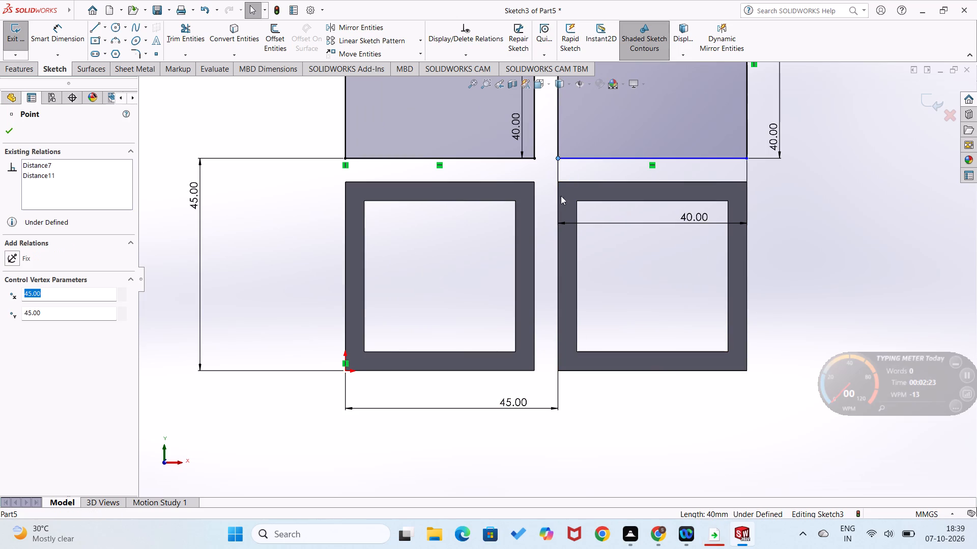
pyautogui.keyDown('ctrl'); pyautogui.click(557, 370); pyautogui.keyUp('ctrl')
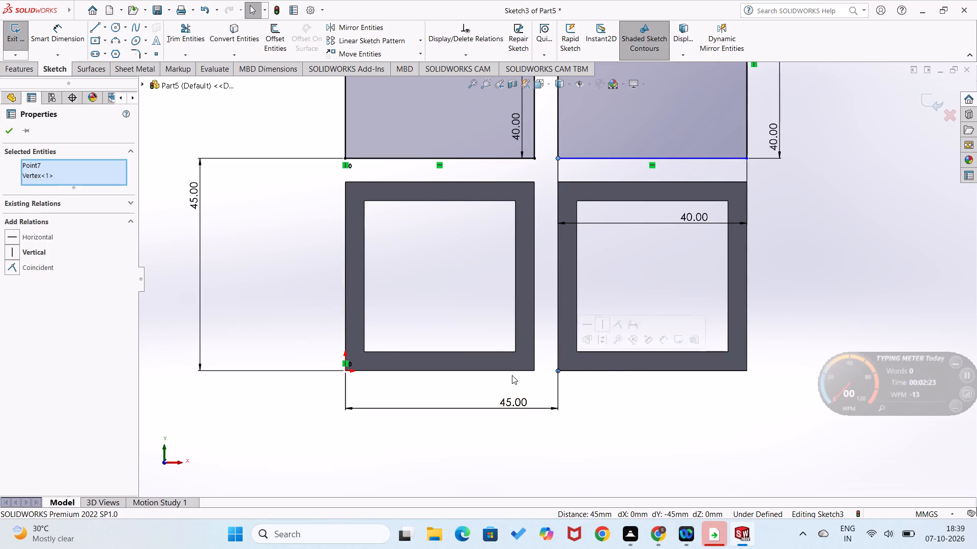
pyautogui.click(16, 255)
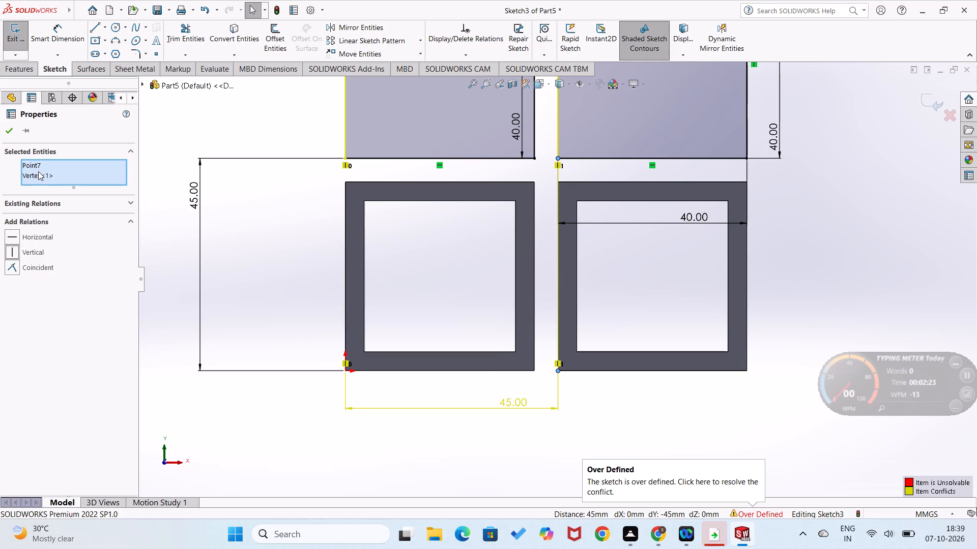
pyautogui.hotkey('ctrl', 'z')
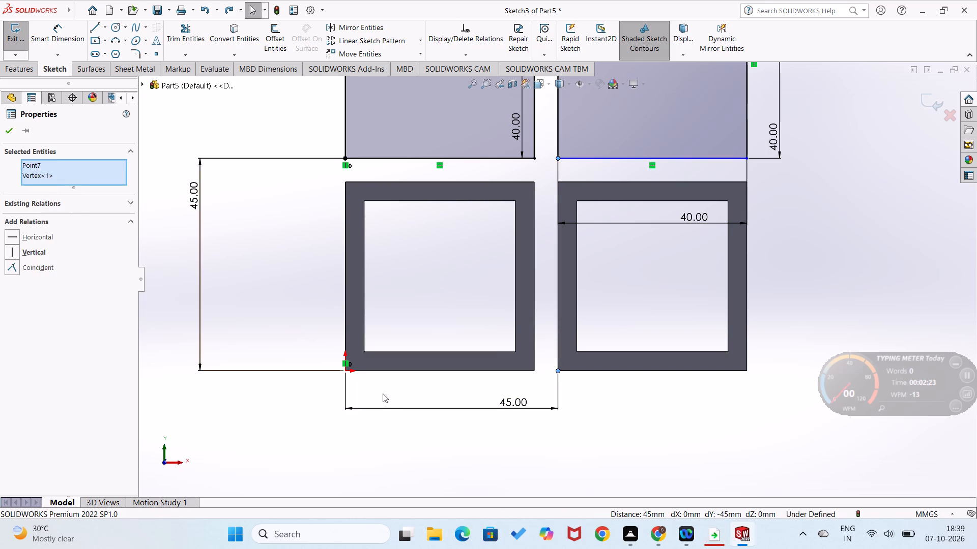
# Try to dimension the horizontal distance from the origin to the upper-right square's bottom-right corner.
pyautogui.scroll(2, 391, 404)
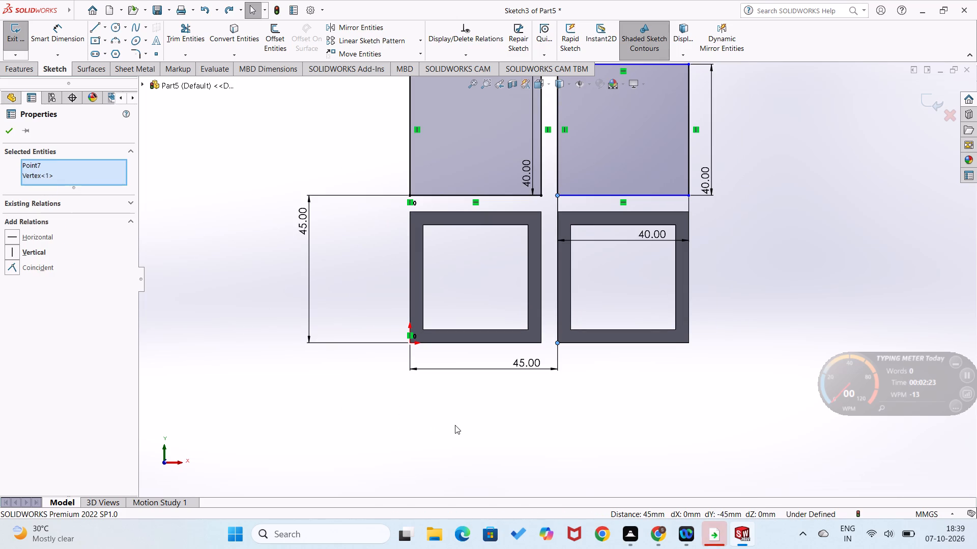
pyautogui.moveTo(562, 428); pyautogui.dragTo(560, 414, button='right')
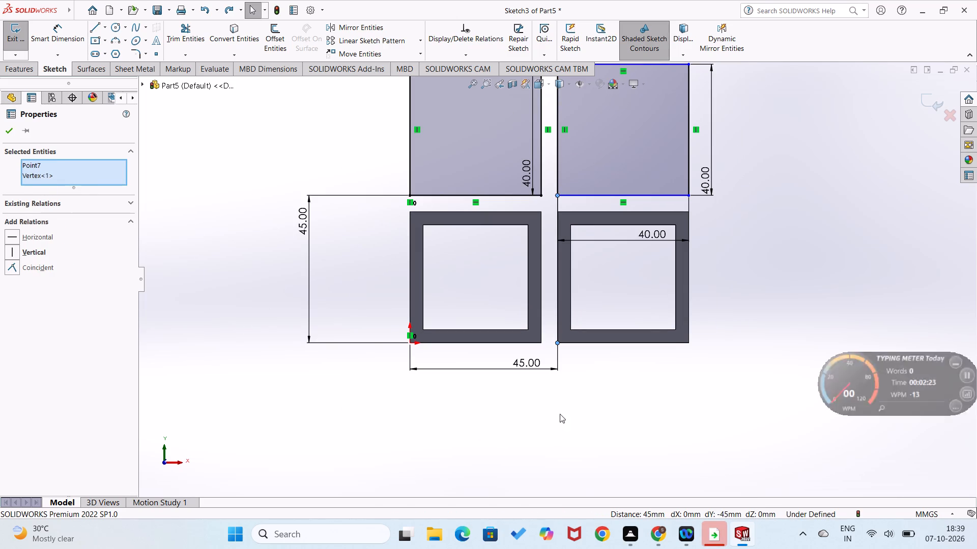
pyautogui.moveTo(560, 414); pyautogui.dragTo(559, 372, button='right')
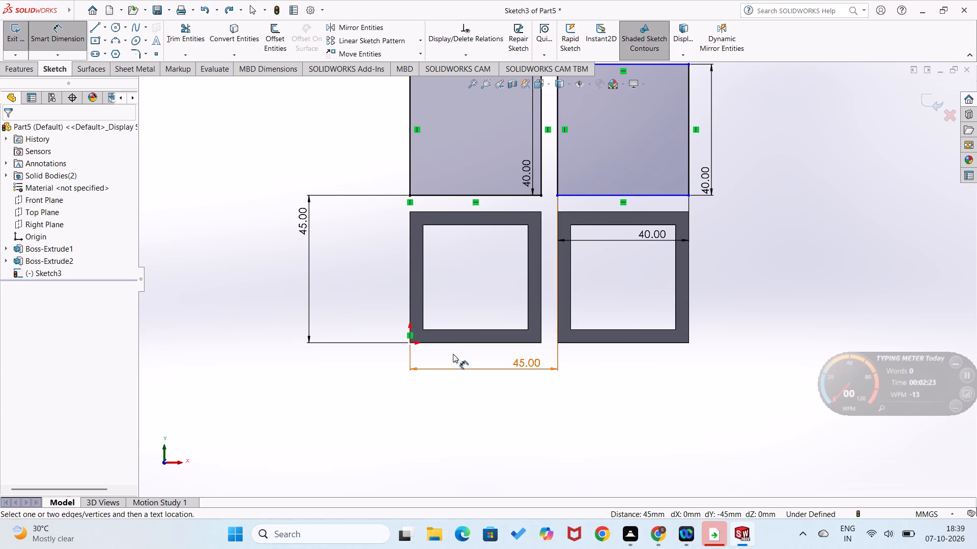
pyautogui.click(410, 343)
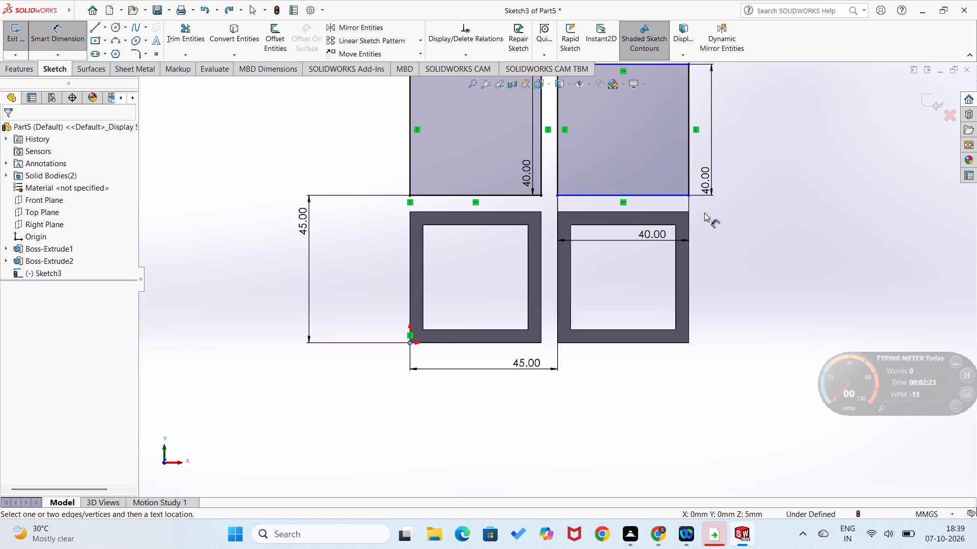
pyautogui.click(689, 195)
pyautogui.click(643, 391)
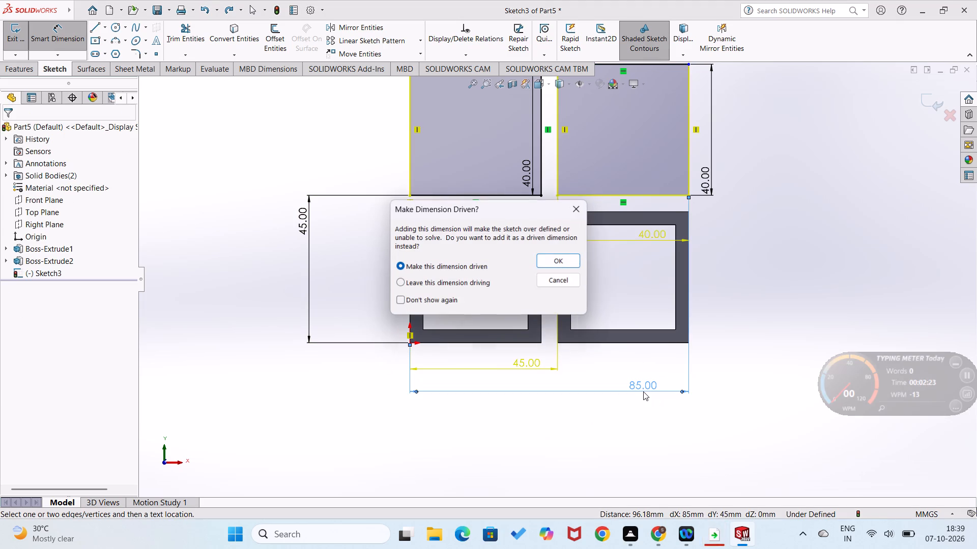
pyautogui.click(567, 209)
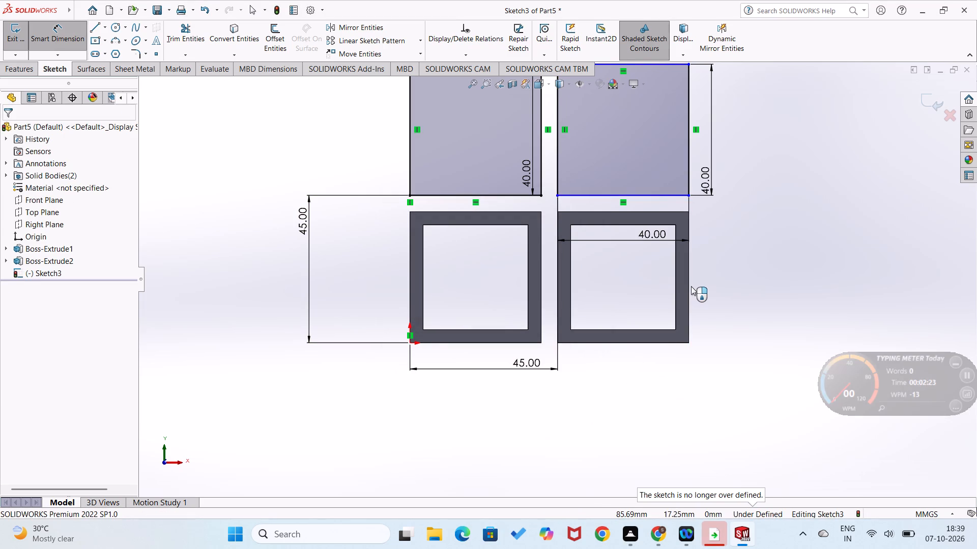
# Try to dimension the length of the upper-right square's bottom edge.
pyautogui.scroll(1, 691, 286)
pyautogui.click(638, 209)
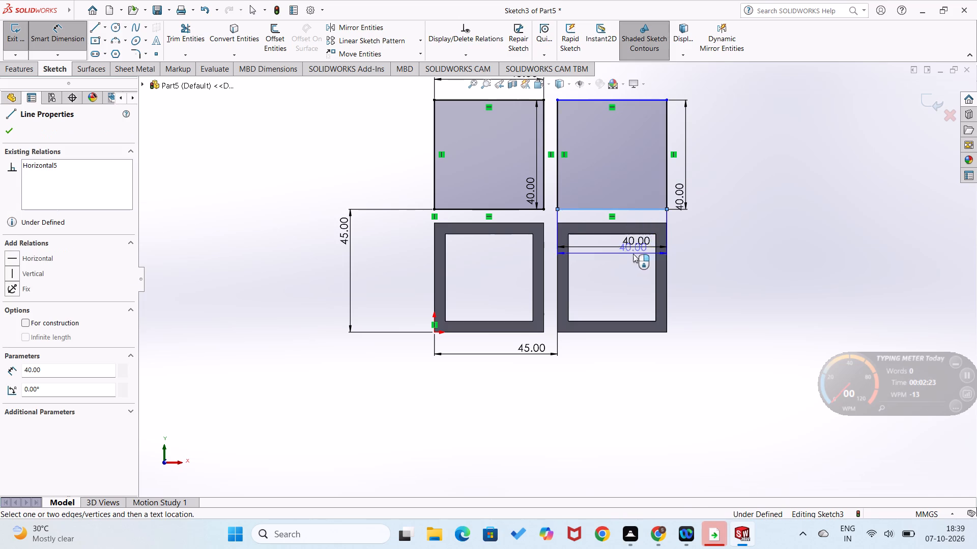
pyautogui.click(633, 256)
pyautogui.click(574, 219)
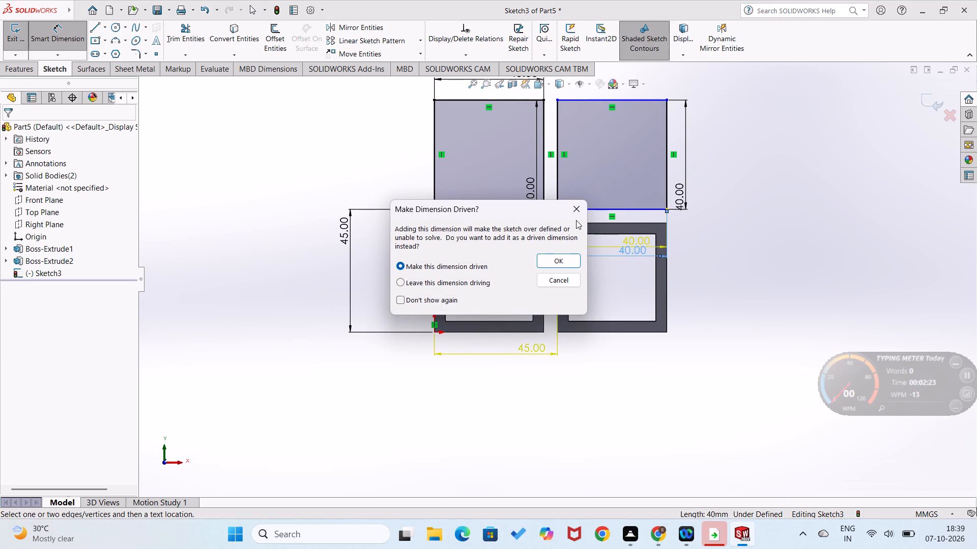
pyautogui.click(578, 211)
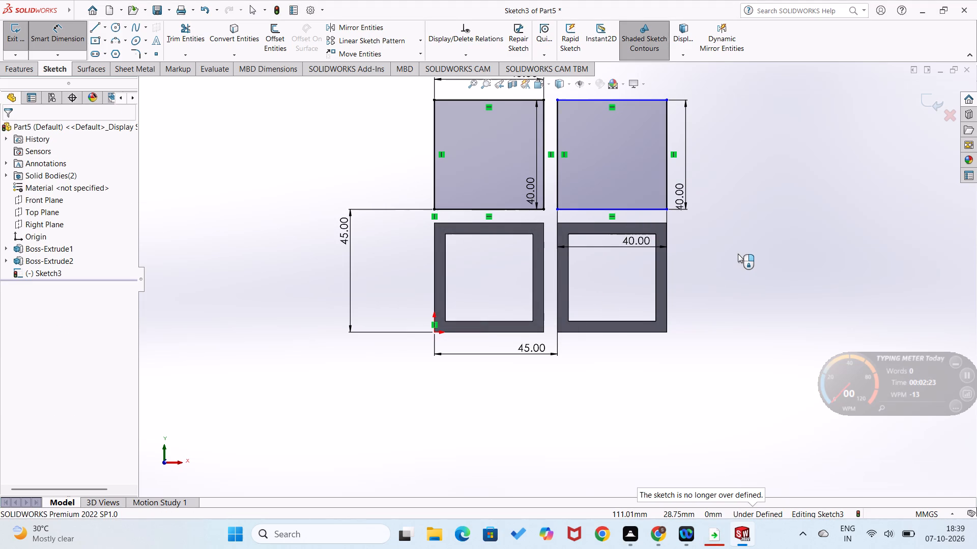
# Draw a corner rectangle about 34 by 35 mm inside the upper-left square.
pyautogui.moveTo(747, 225); pyautogui.dragTo(752, 315, button='right')
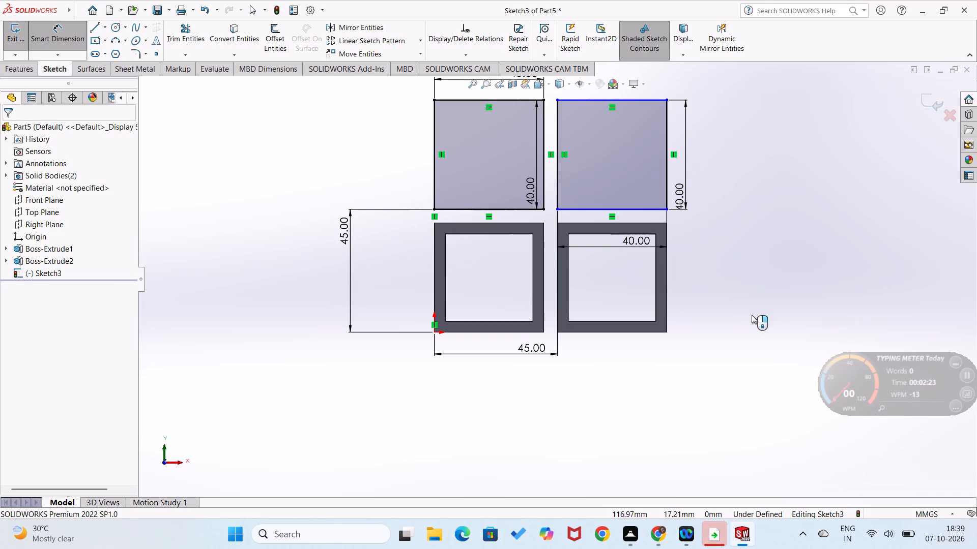
pyautogui.click(443, 108)
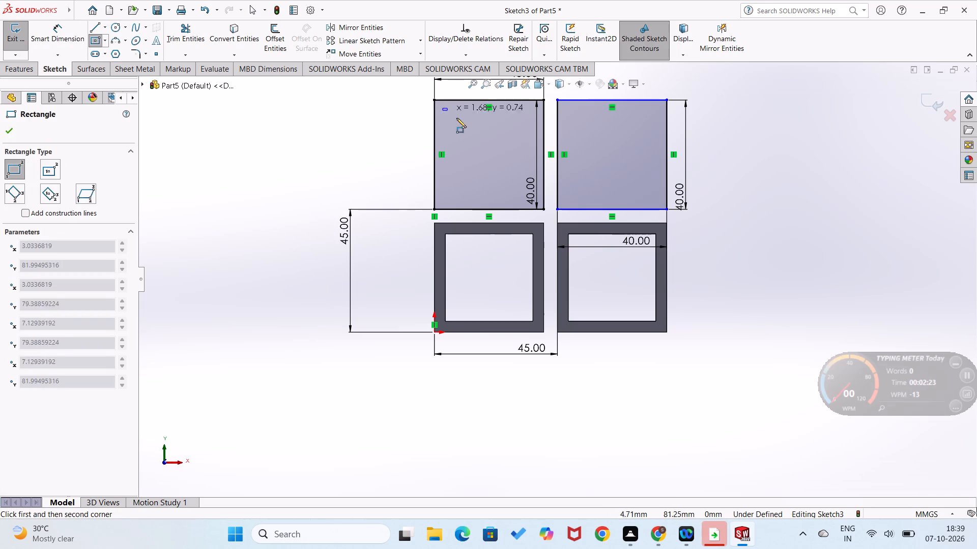
pyautogui.click(537, 203)
# Dimension the inner rectangle's bottom and left edges 4 mm from the matching edges of the upper-left square.
pyautogui.moveTo(425, 284); pyautogui.dragTo(416, 174, button='right')
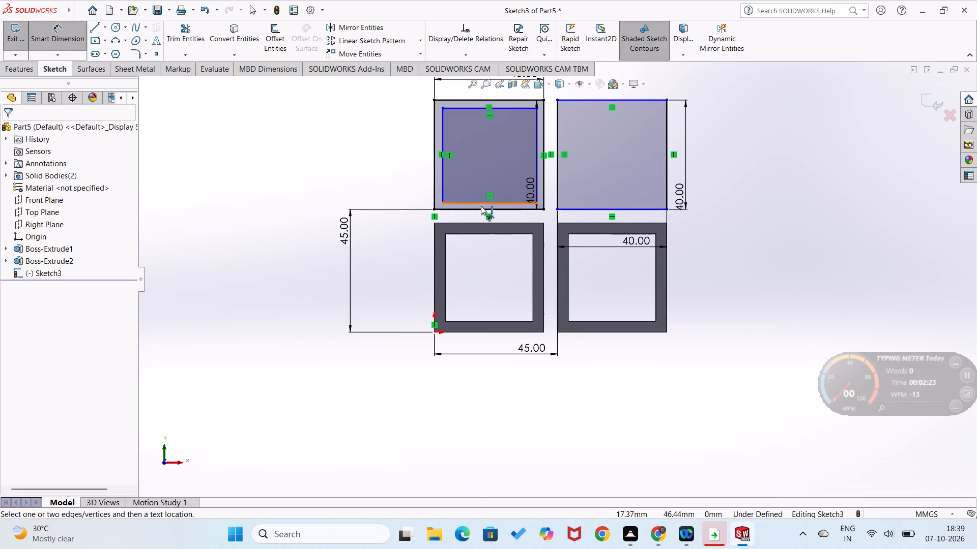
pyautogui.click(480, 206)
pyautogui.click(483, 201)
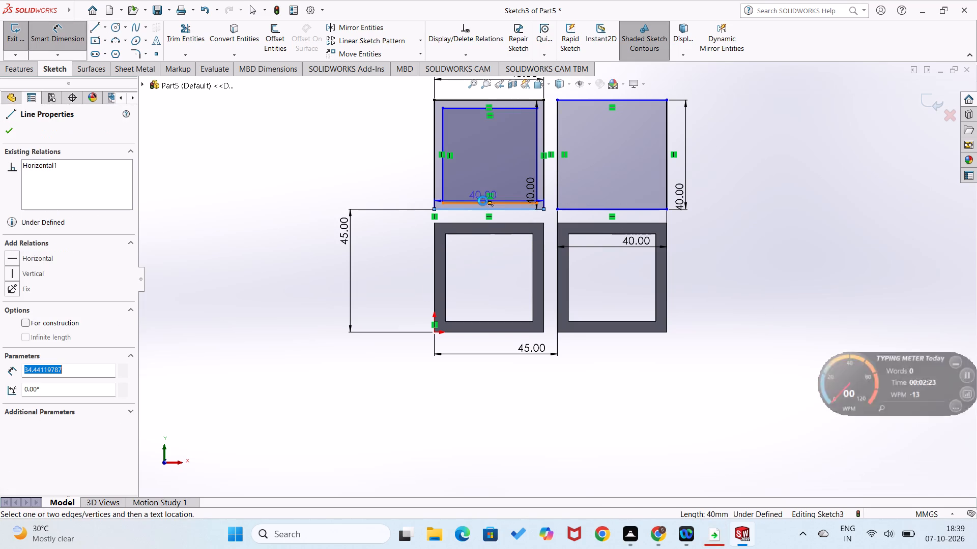
pyautogui.click(407, 200)
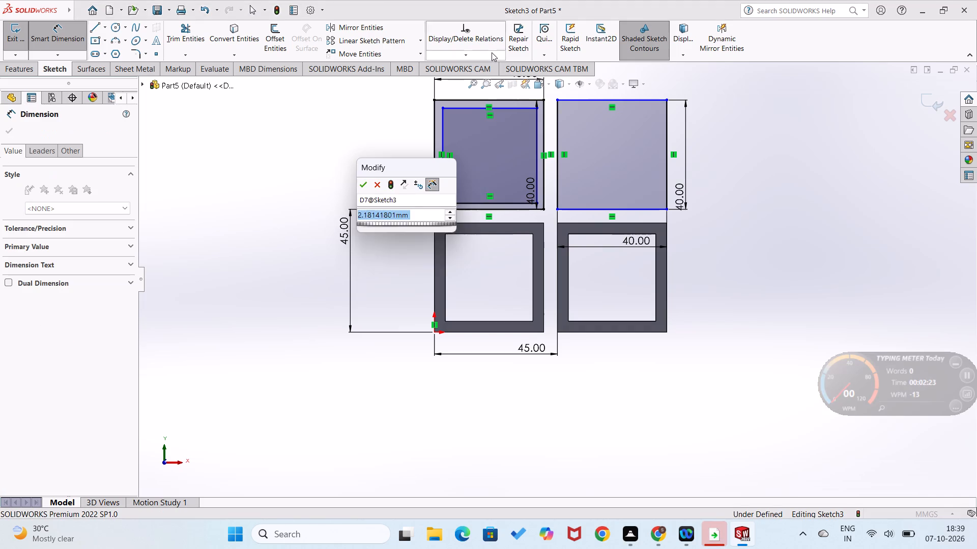
pyautogui.press('4')
pyautogui.press('Return')
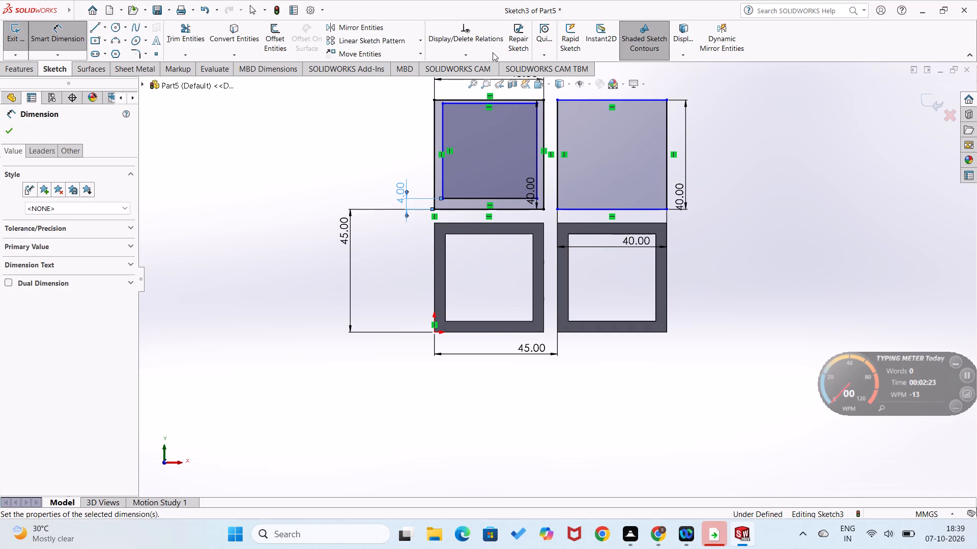
pyautogui.click(433, 171)
pyautogui.click(442, 173)
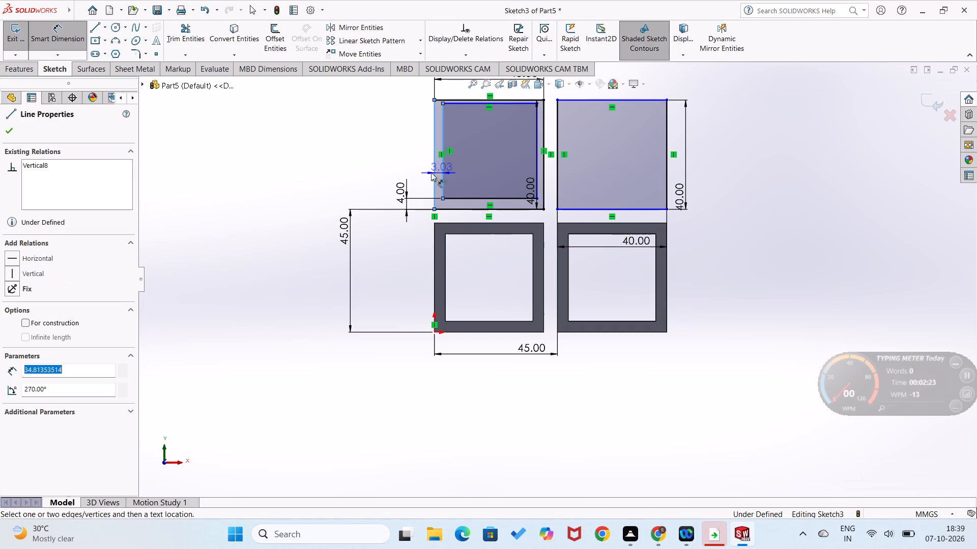
pyautogui.click(417, 168)
pyautogui.press('4')
pyautogui.press('Return')
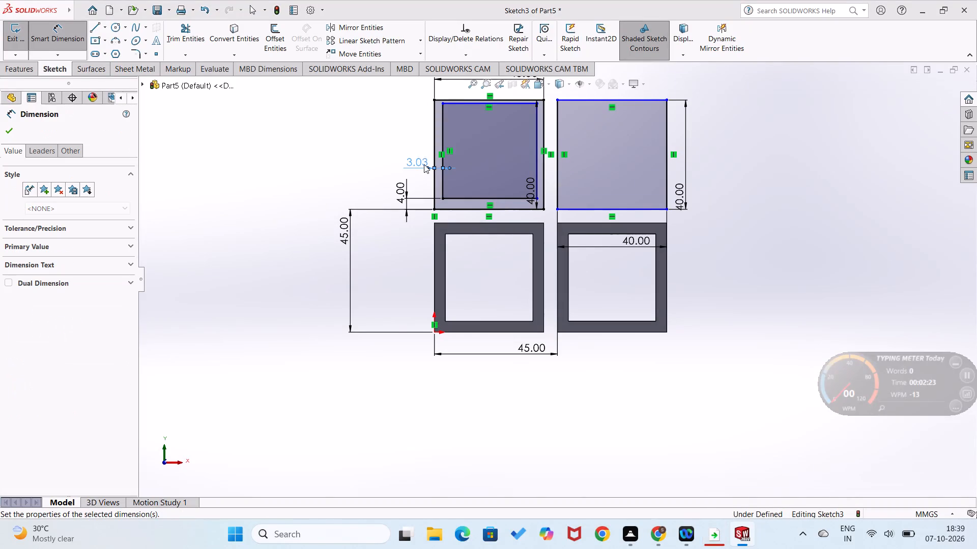
pyautogui.click(372, 178)
# Dimension the inner rectangle's right edge 4 mm from the right edge of the upper-left square.
pyautogui.scroll(-2, 426, 139)
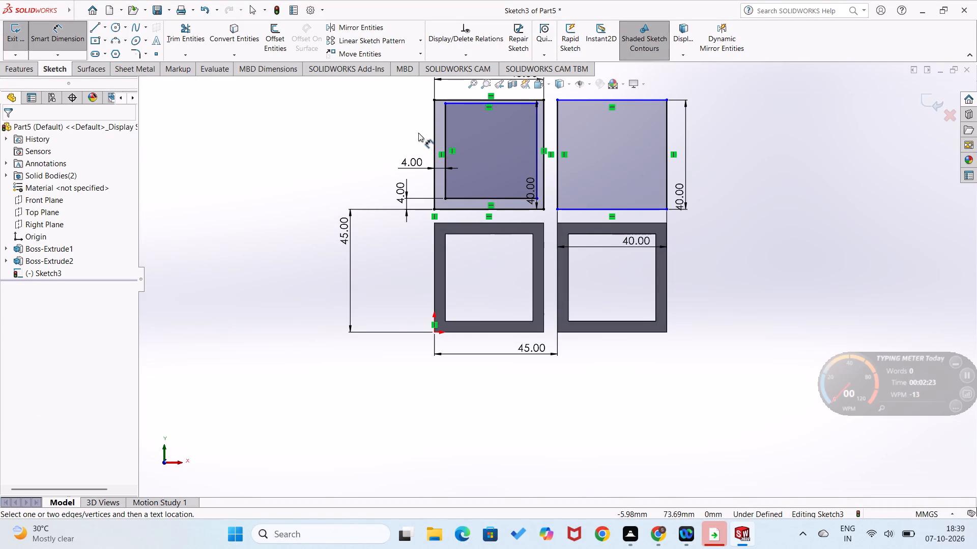
pyautogui.click(603, 173)
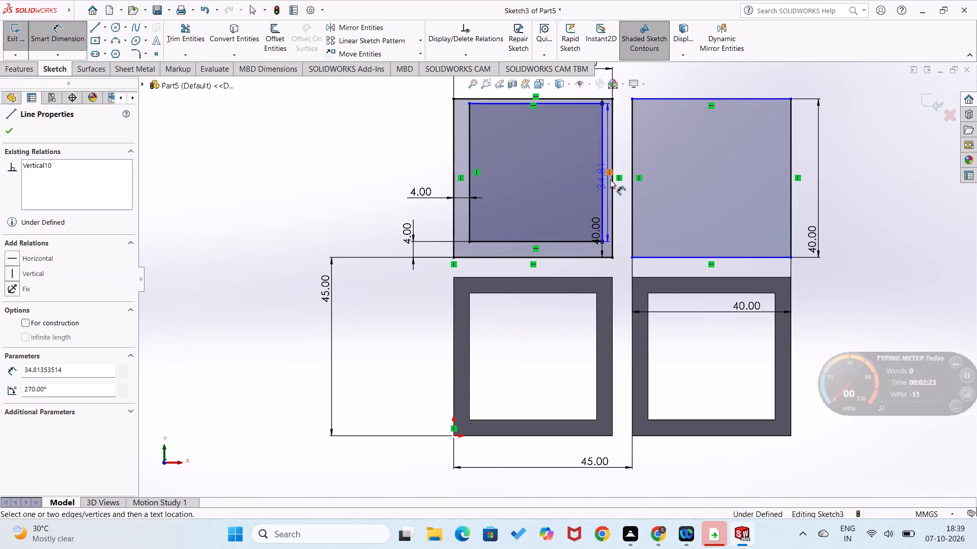
pyautogui.click(612, 187)
pyautogui.click(588, 203)
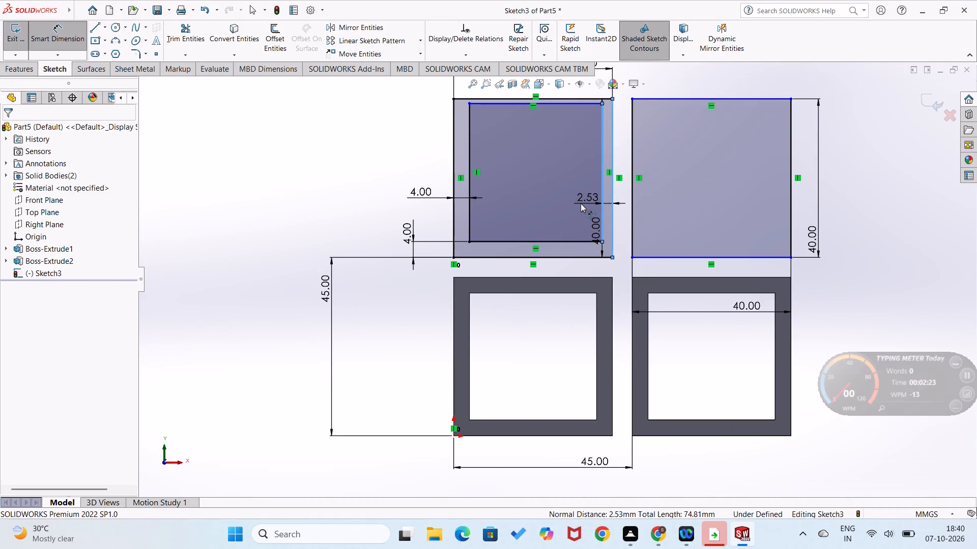
pyautogui.press('4')
pyautogui.press('Return')
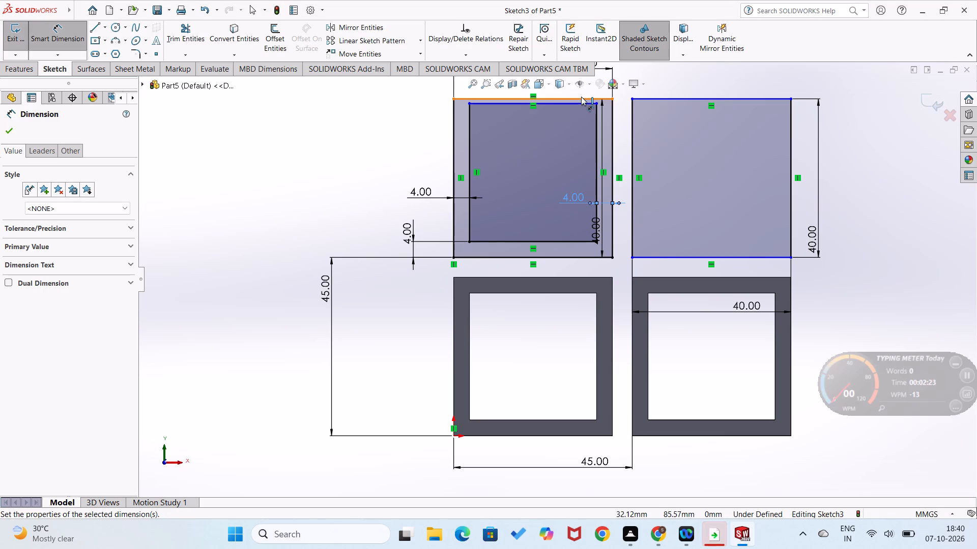
# Dimension the inner rectangle's top edge 4 mm from the top edge of the upper-left square.
pyautogui.click(581, 97)
pyautogui.click(585, 103)
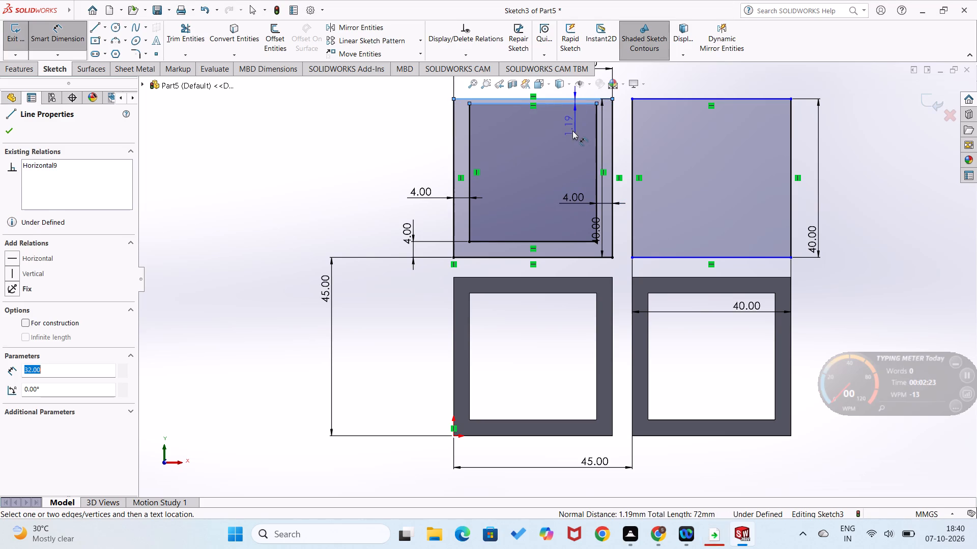
pyautogui.click(572, 131)
pyautogui.press('4')
pyautogui.press('Return')
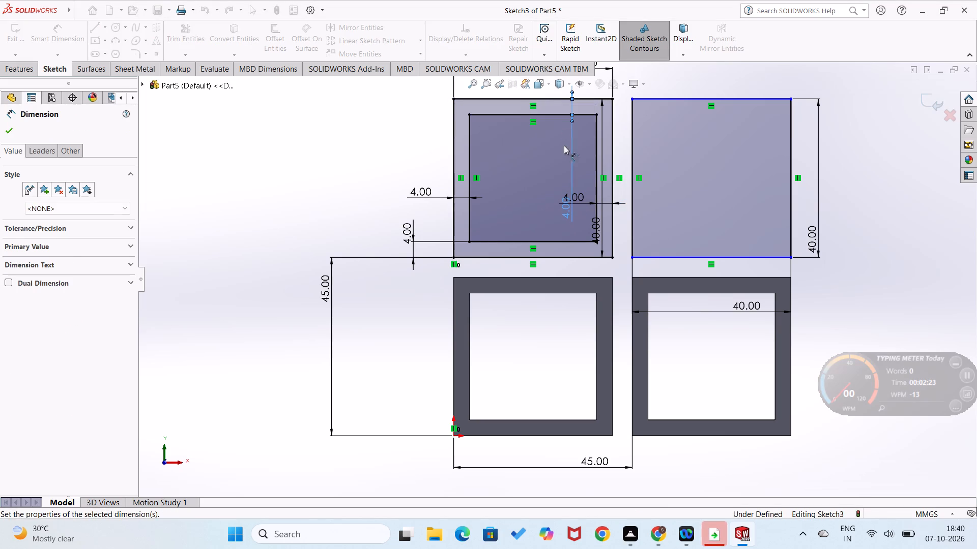
pyautogui.click(387, 175)
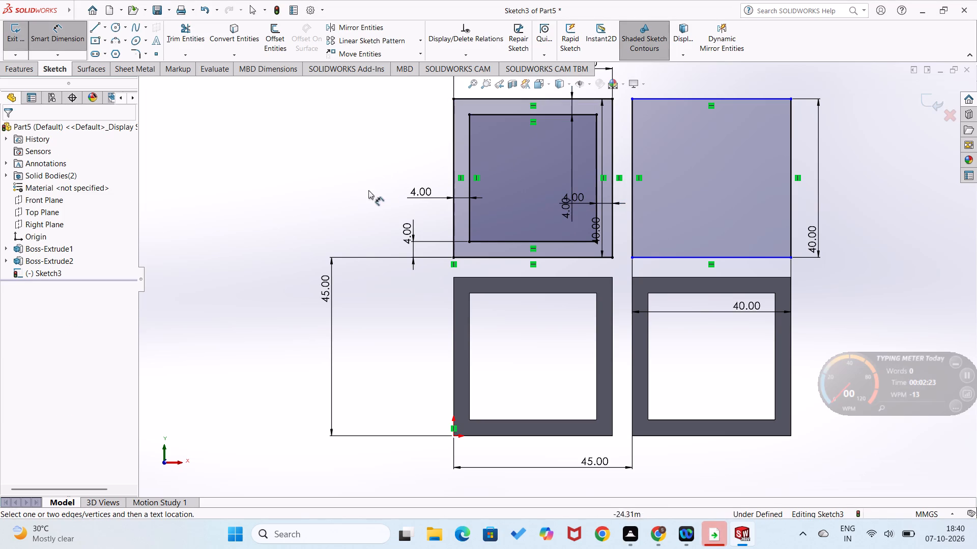
# Draw a corner rectangle about 35 by 32 mm inside the upper-right square, level with the upper-left inner rectangle.
pyautogui.moveTo(370, 162); pyautogui.dragTo(352, 221, button='right')
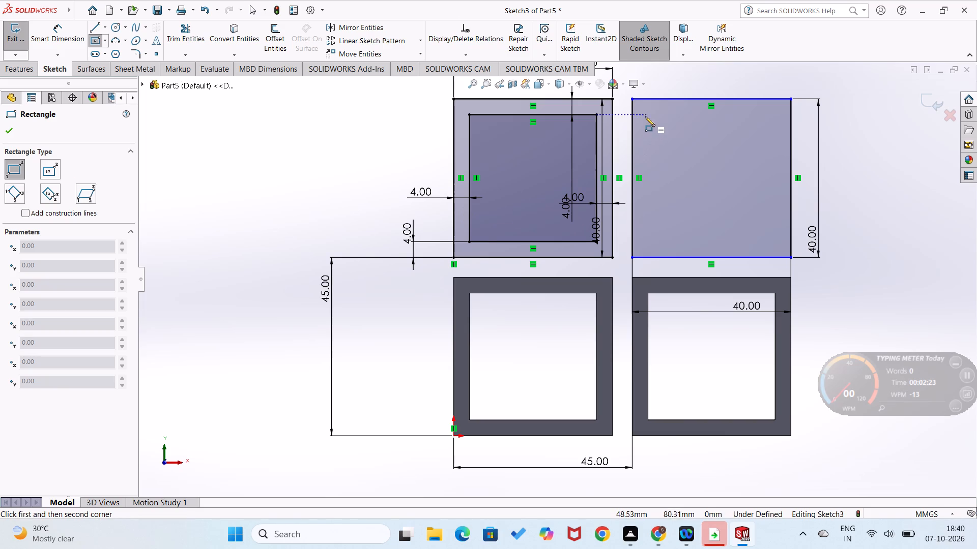
pyautogui.click(639, 115)
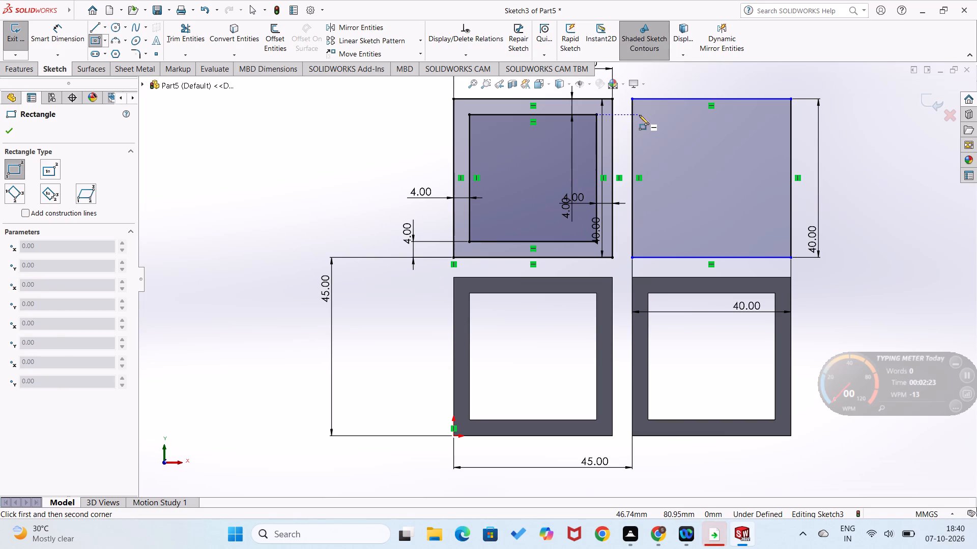
pyautogui.click(780, 241)
# Dimension the new inner rectangle's bottom and top edges 4 mm from the matching edges of the upper-right square.
pyautogui.moveTo(806, 265); pyautogui.dragTo(793, 208, button='right')
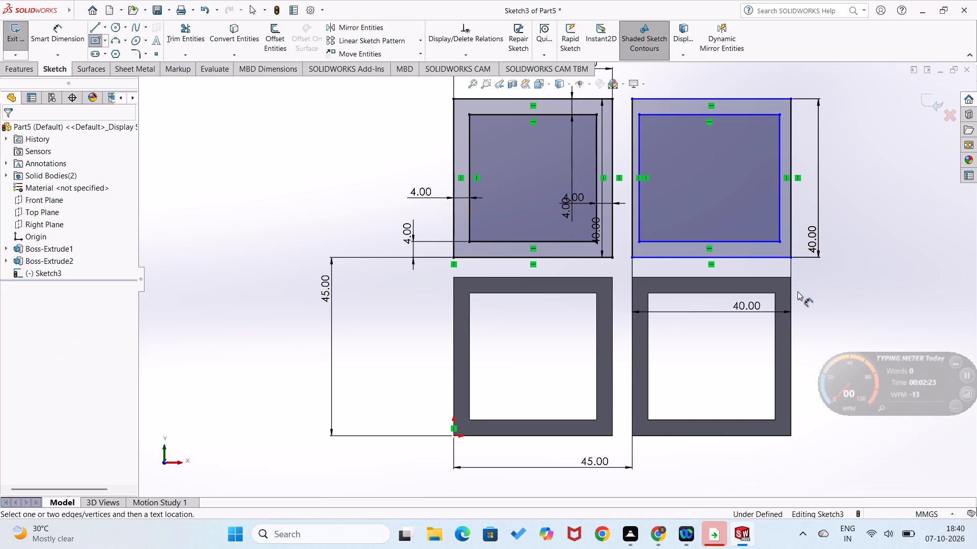
pyautogui.click(778, 257)
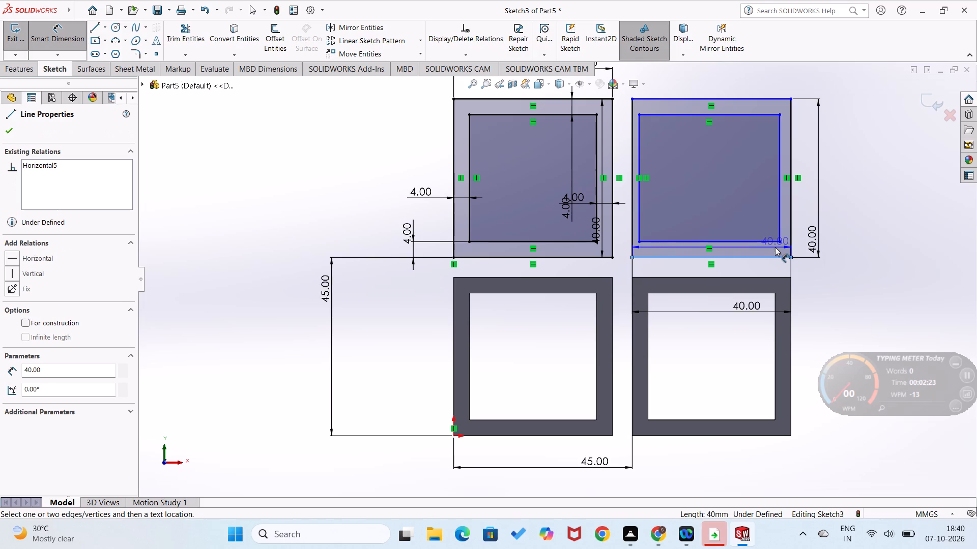
pyautogui.click(774, 242)
pyautogui.click(845, 245)
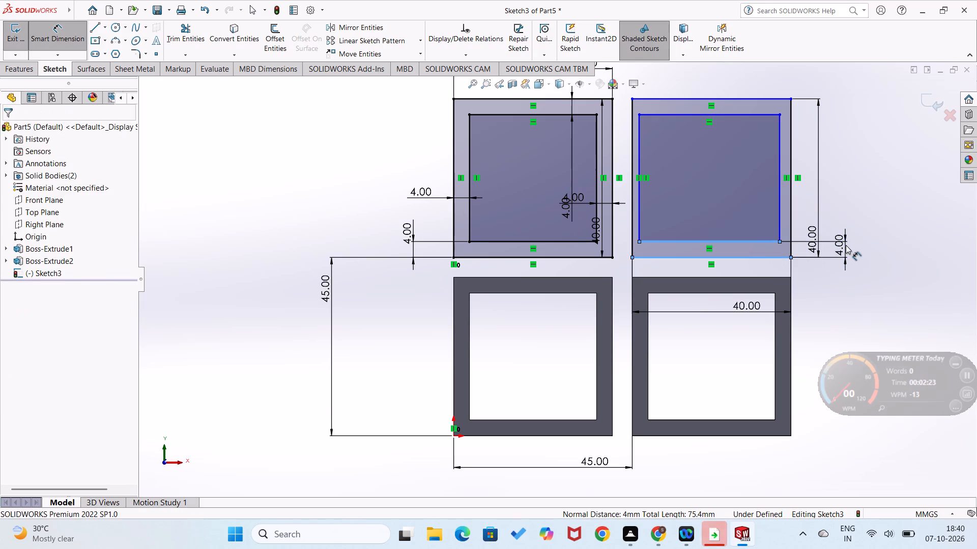
pyautogui.click(804, 232)
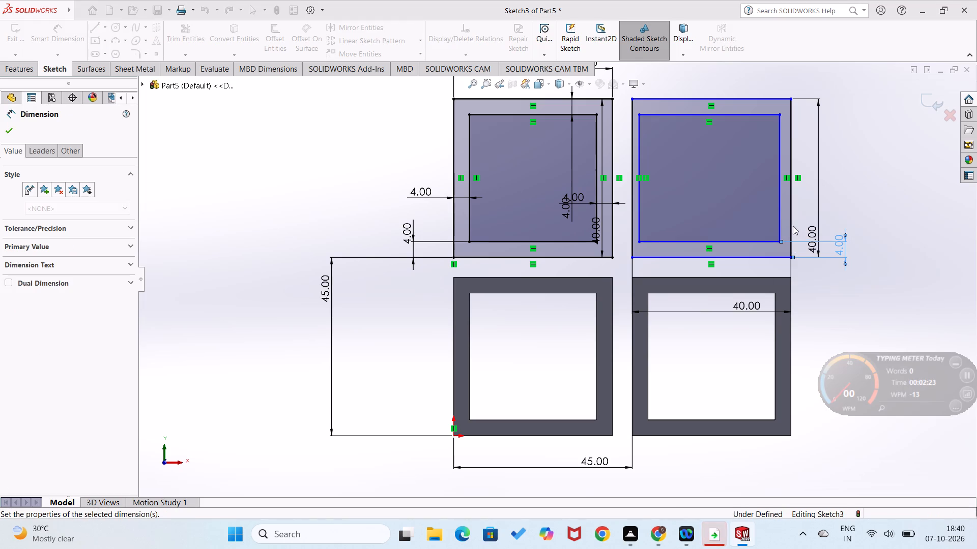
pyautogui.click(739, 99)
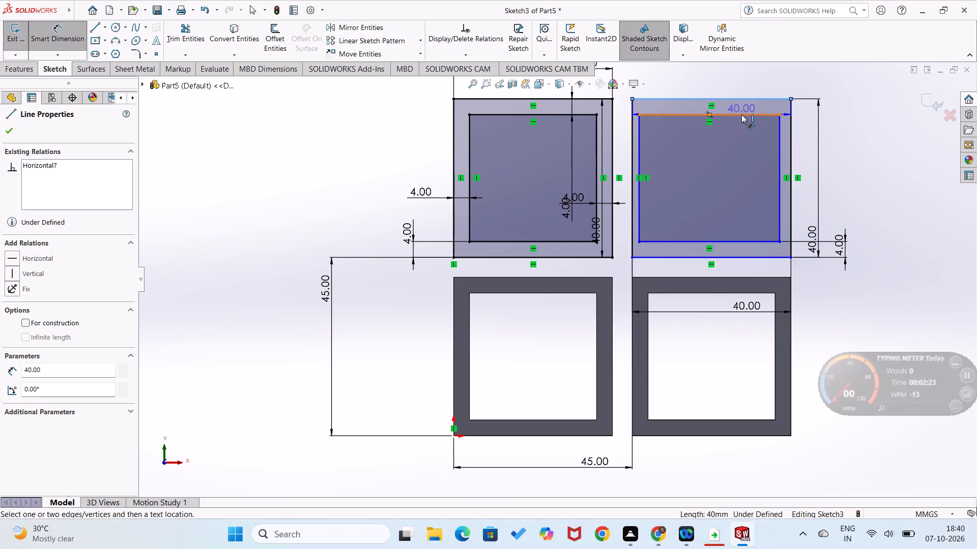
pyautogui.click(741, 114)
pyautogui.click(850, 121)
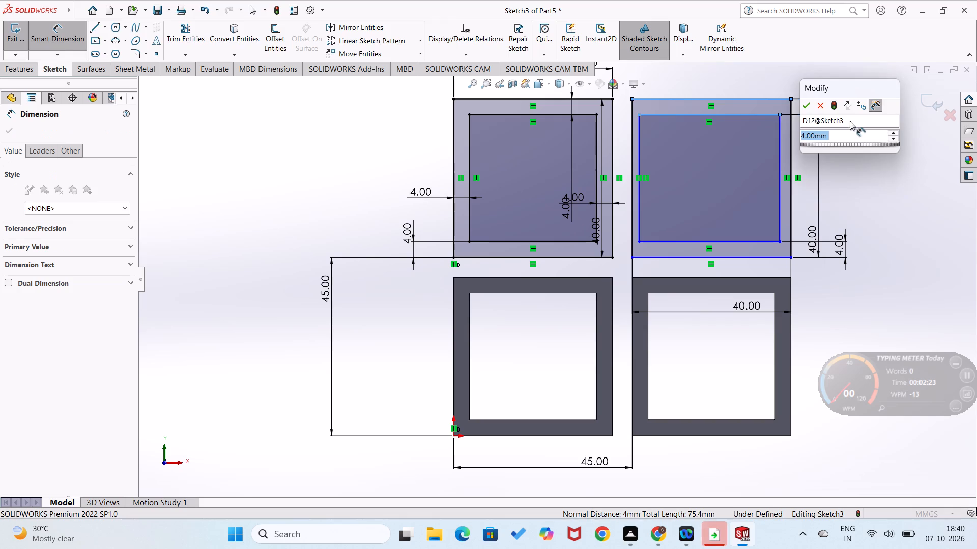
pyautogui.click(807, 100)
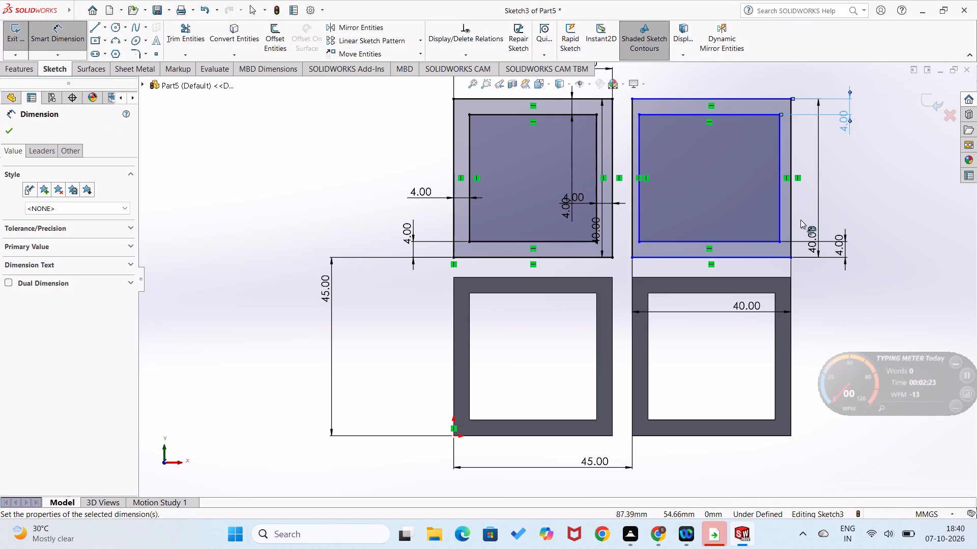
# Dimension the inner rectangle's right and left edges 4 mm from the matching edges of the upper-right square.
pyautogui.click(792, 220)
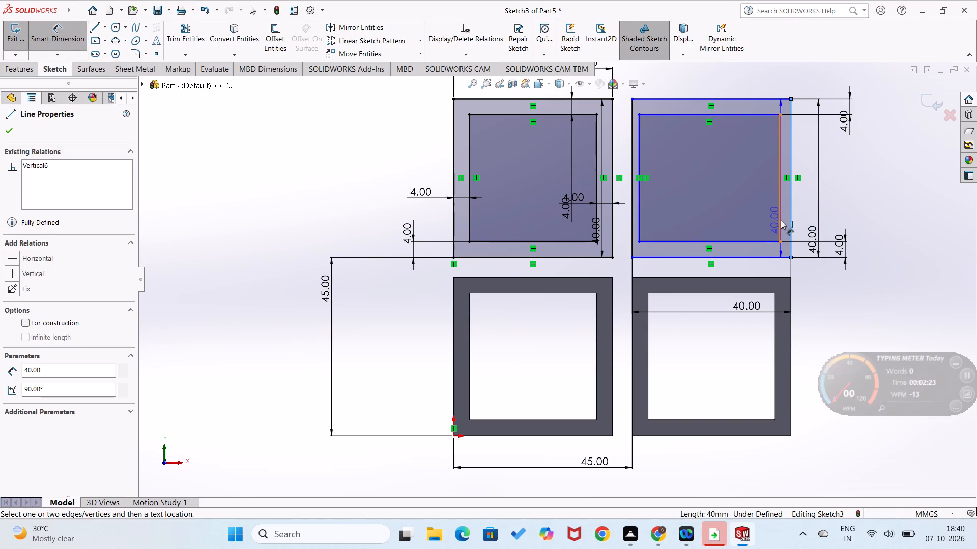
pyautogui.click(781, 220)
pyautogui.click(821, 216)
pyautogui.press('4')
pyautogui.press('Return')
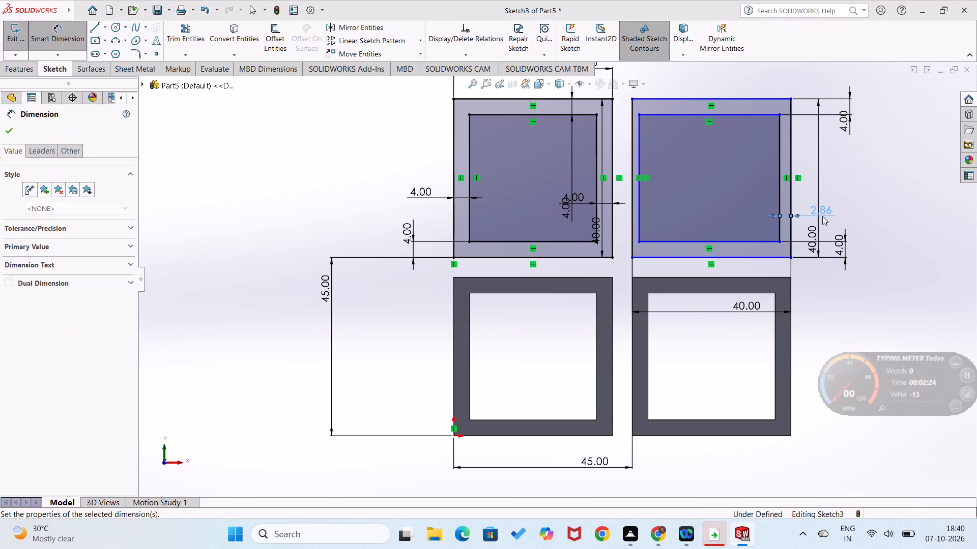
pyautogui.click(631, 251)
pyautogui.click(637, 223)
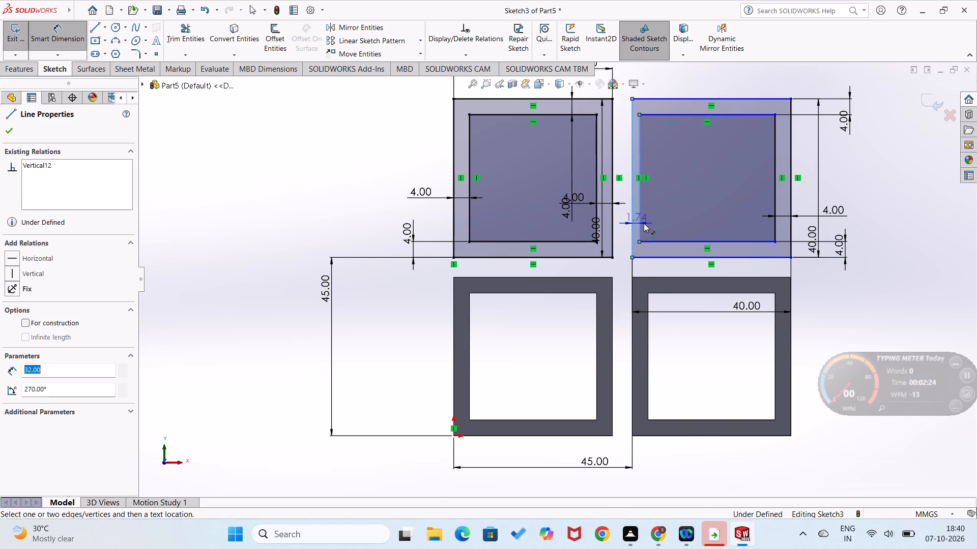
pyautogui.click(663, 216)
pyautogui.press('4')
pyautogui.press('Return')
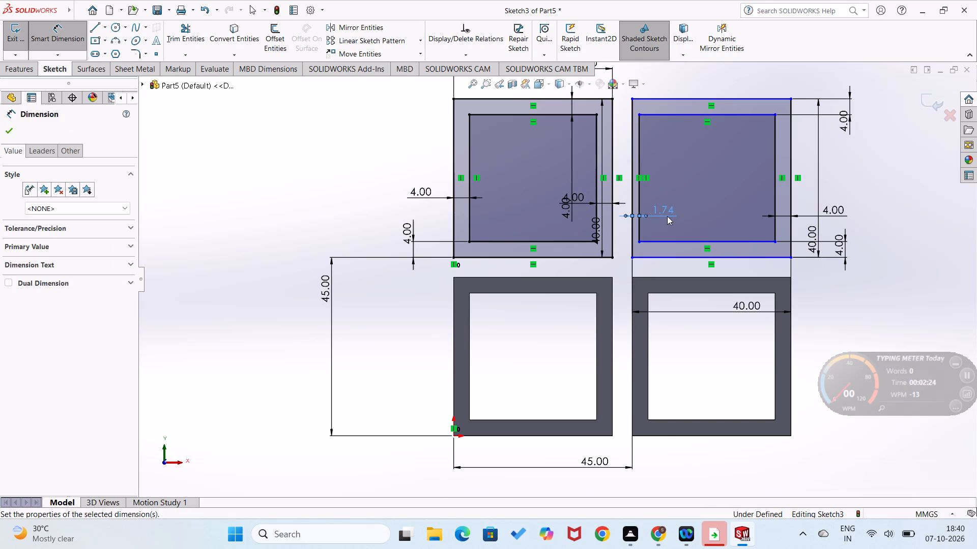
pyautogui.click(911, 317)
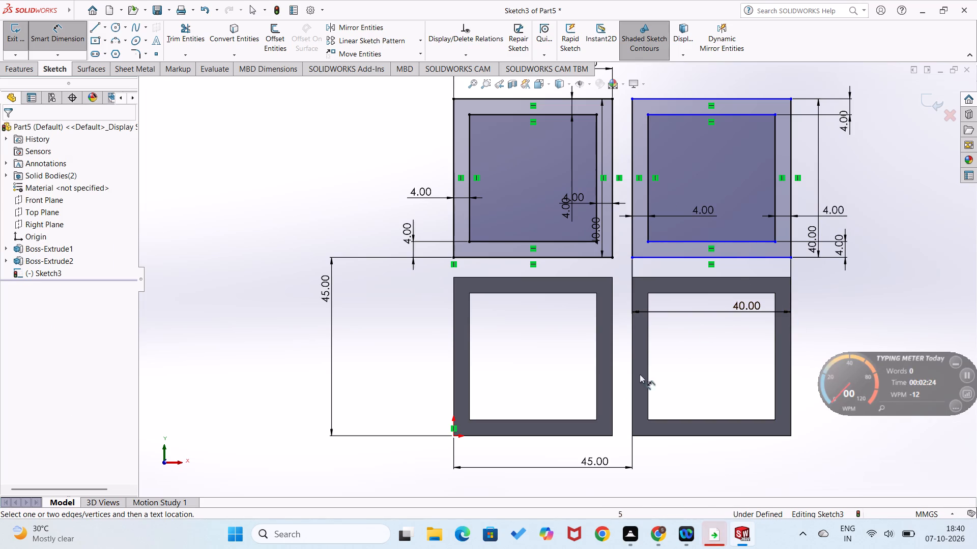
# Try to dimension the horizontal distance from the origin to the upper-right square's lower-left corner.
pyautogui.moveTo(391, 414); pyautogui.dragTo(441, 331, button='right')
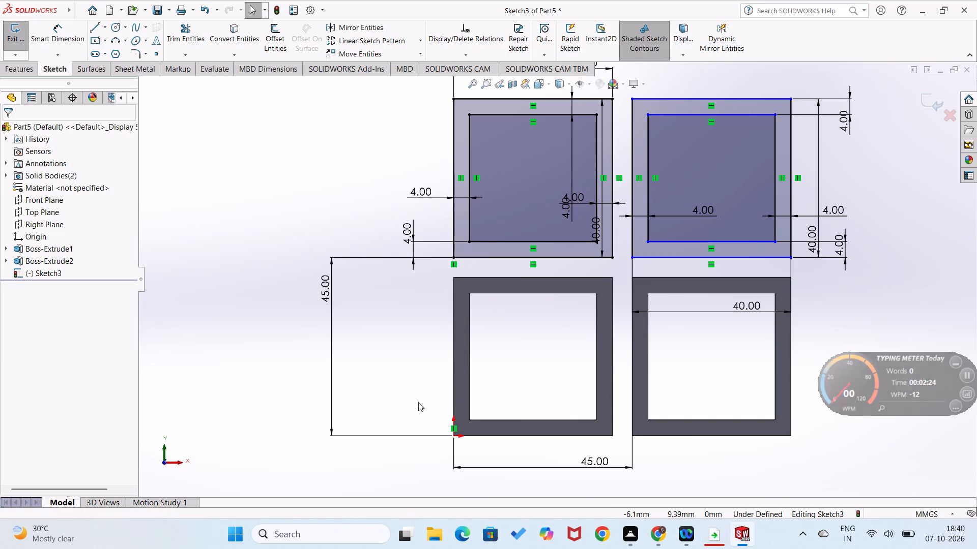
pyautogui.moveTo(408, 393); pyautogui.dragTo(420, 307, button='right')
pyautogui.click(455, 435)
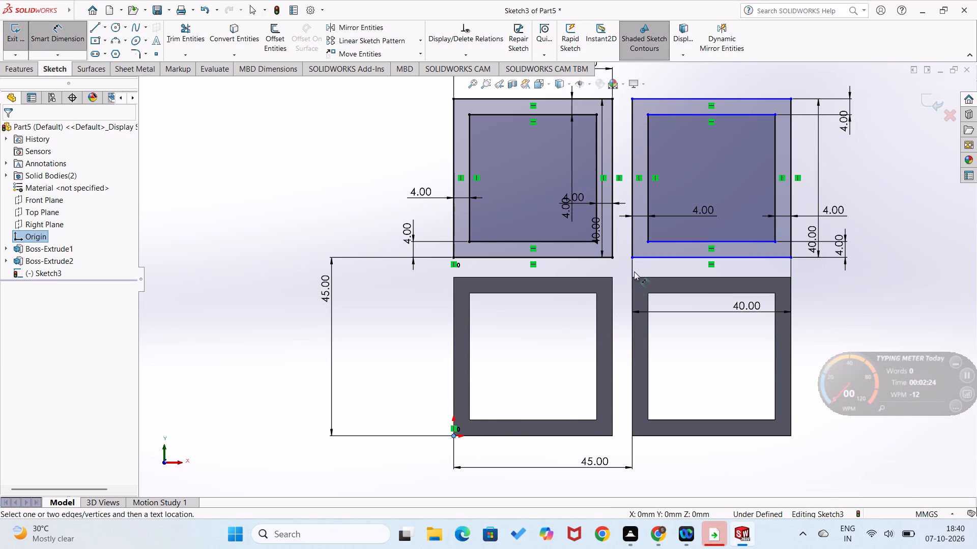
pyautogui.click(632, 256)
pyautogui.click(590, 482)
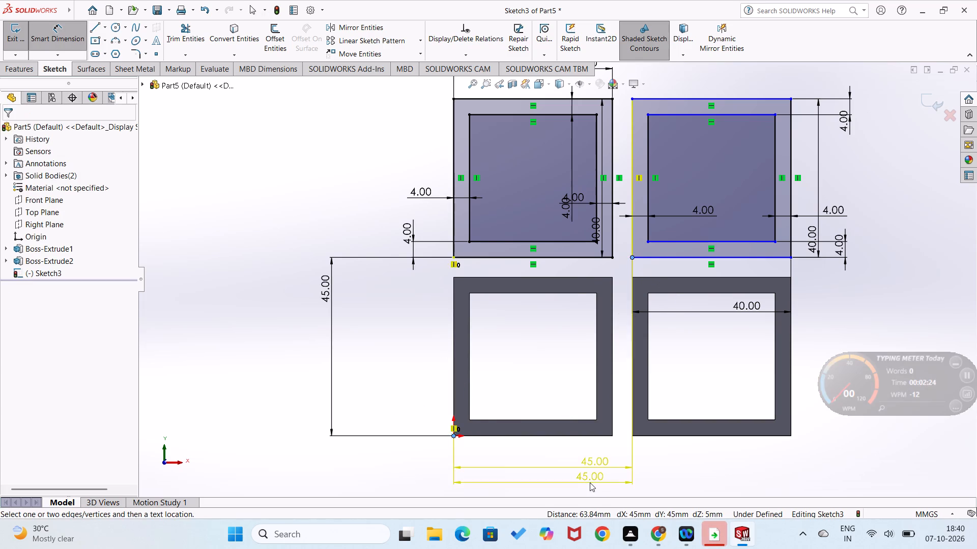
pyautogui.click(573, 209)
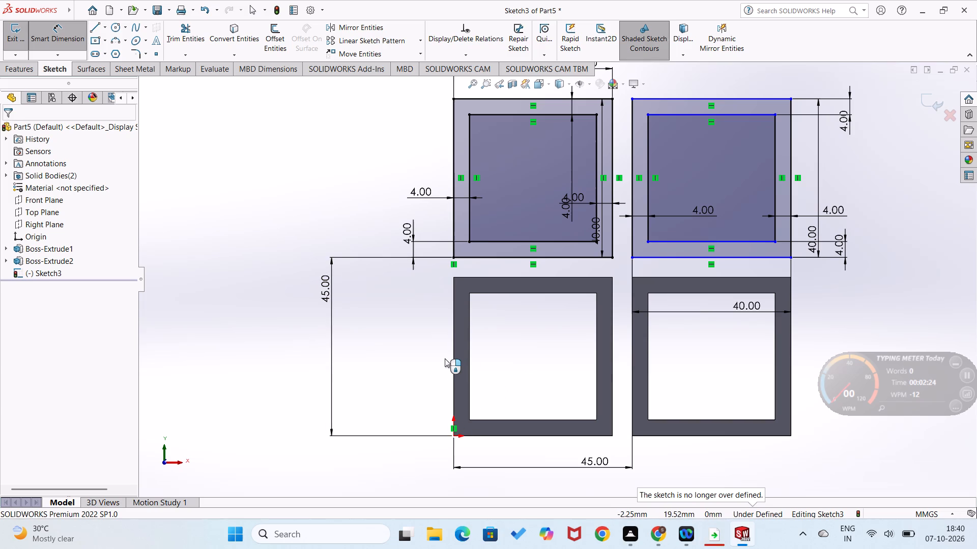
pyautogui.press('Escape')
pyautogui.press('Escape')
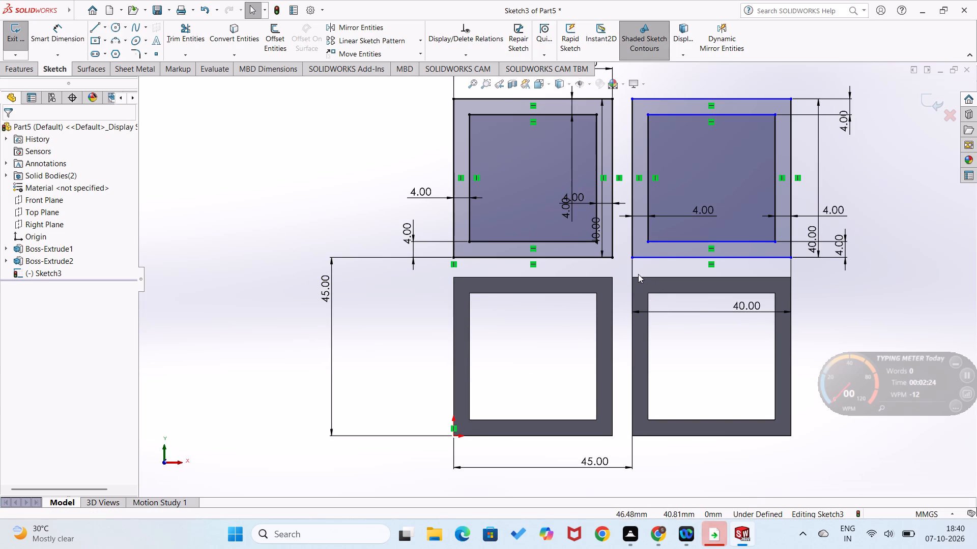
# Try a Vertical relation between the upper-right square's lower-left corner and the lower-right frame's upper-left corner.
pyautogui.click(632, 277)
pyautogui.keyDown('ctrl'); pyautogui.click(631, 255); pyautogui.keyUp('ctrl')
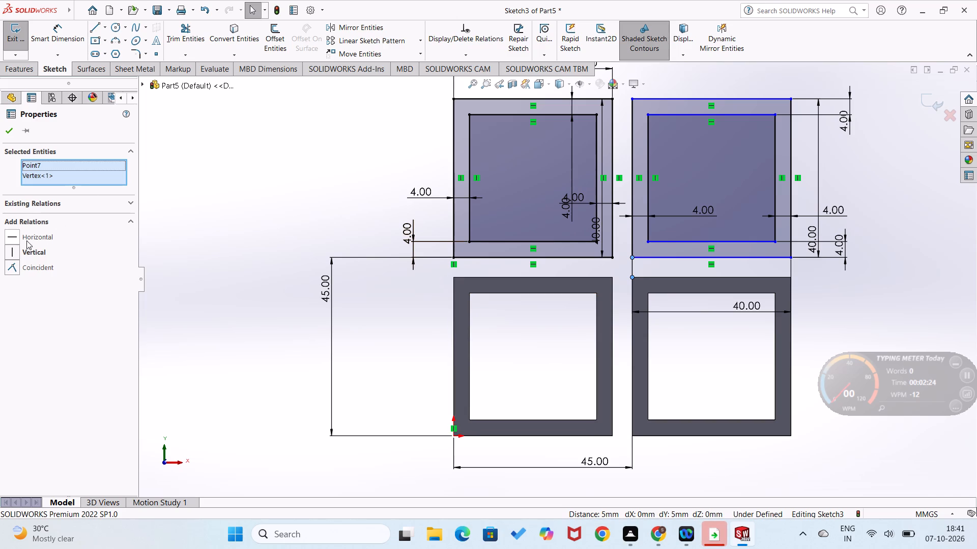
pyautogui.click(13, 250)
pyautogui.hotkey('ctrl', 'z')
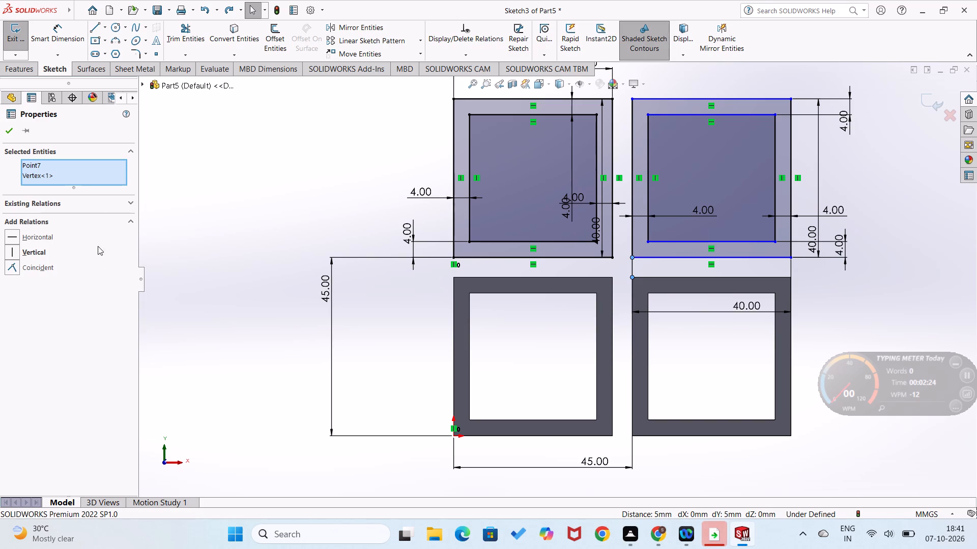
# Close the square-frames part without saving it.
pyautogui.scroll(1, 311, 330)
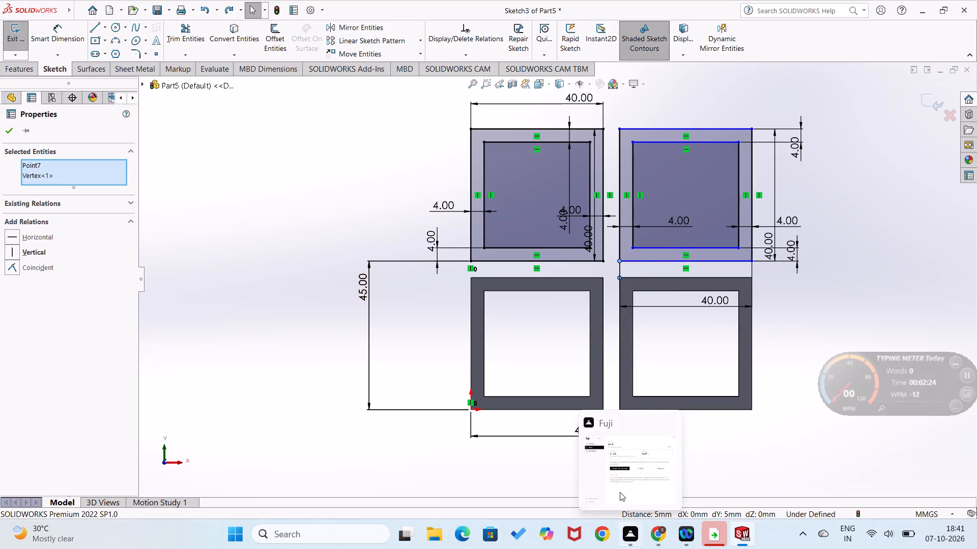
pyautogui.scroll(2, 497, 373)
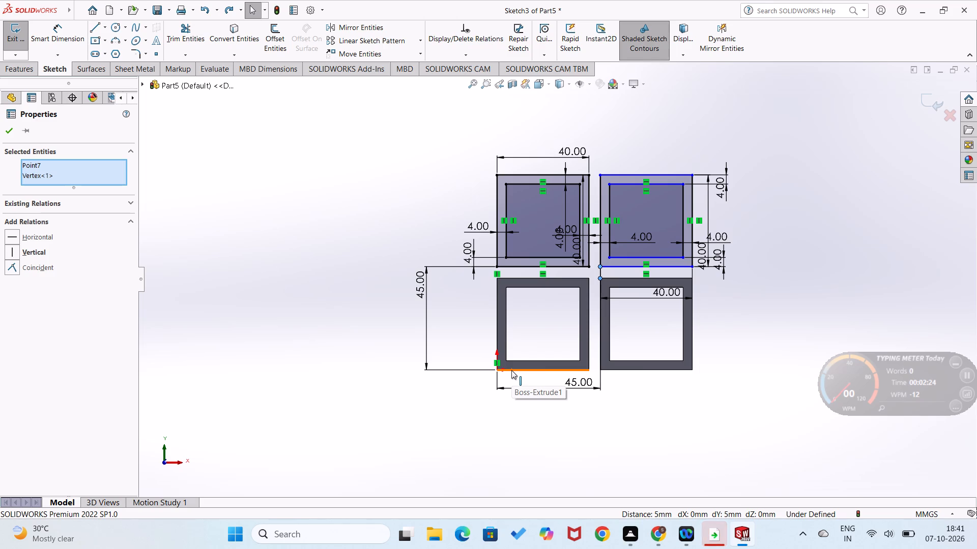
pyautogui.click(967, 66)
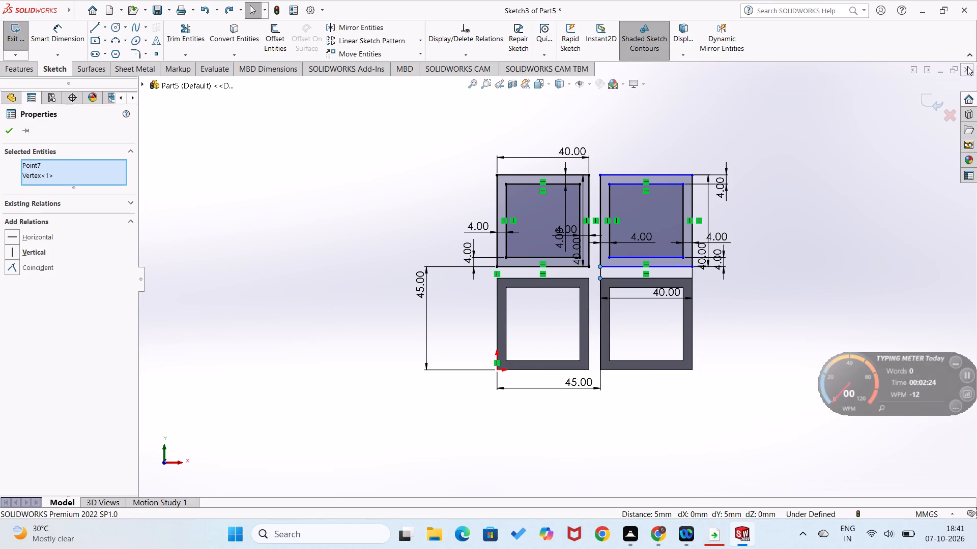
pyautogui.click(510, 287)
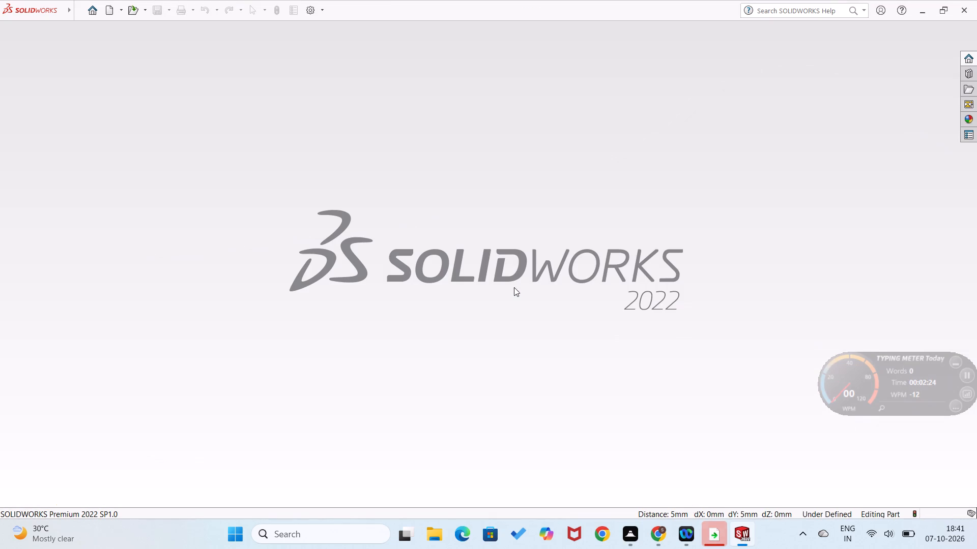
# Create a new part document.
pyautogui.click(90, 15)
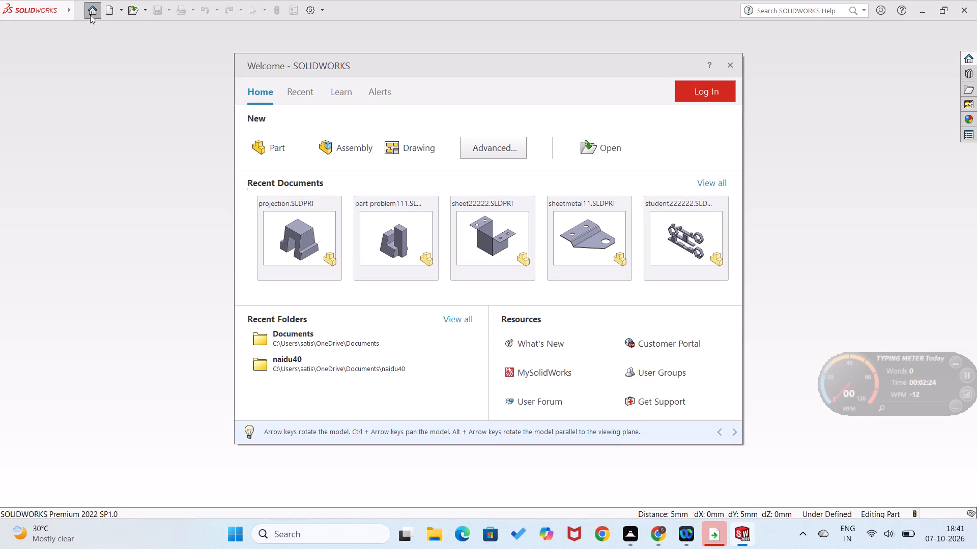
pyautogui.click(265, 148)
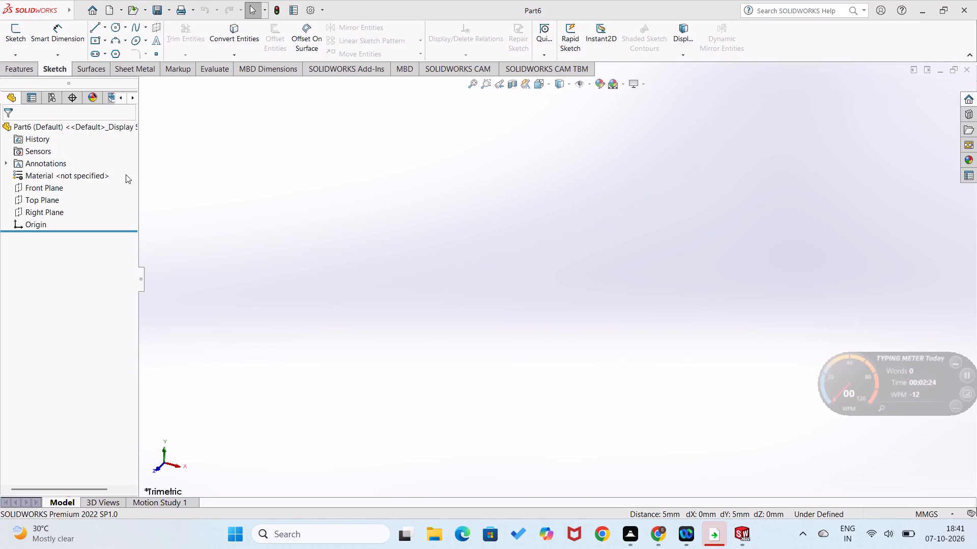
# Sketch a closed eight-line Z-shaped profile on the Front Plane from the origin, with a base about 41 mm long and height about 95 mm.
pyautogui.rightClick(54, 190)
pyautogui.click(62, 173)
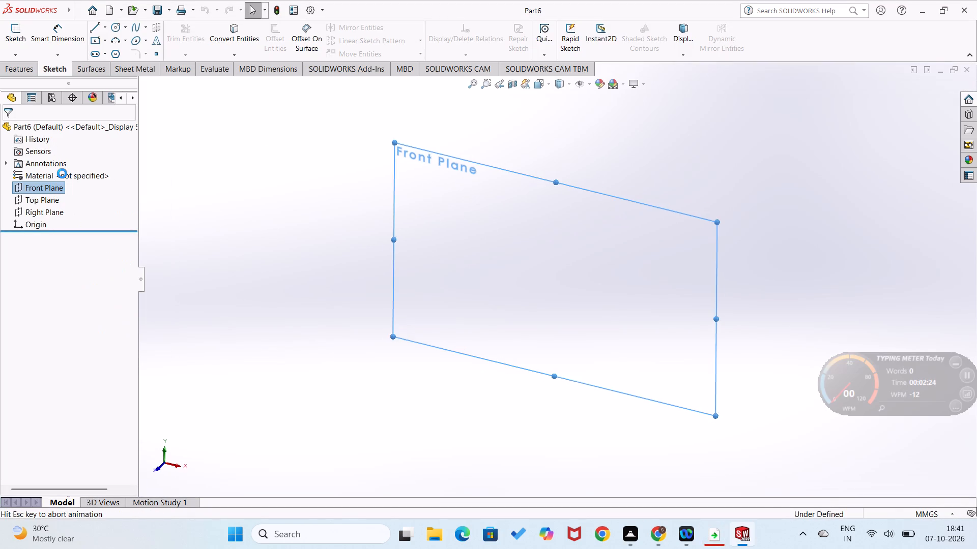
pyautogui.moveTo(255, 196); pyautogui.dragTo(221, 229, button='right')
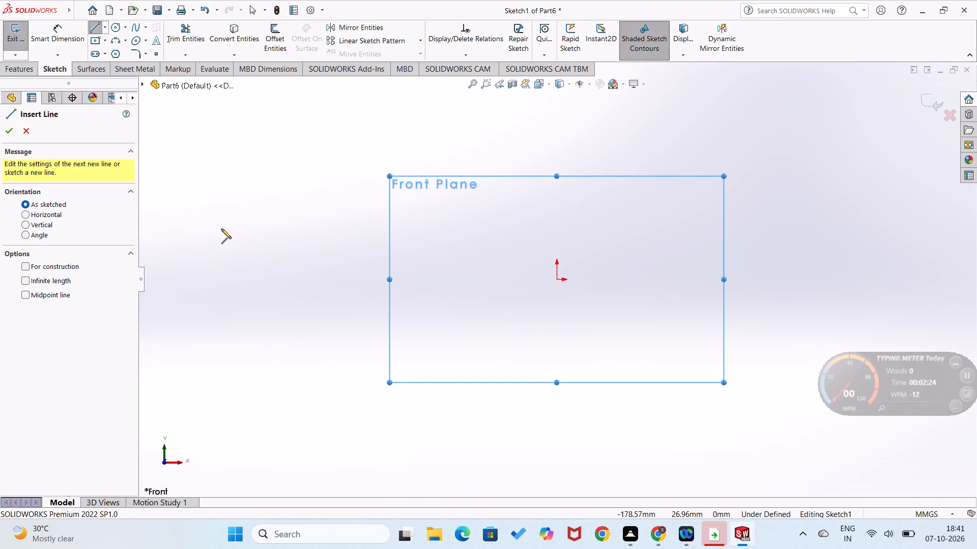
pyautogui.click(557, 278)
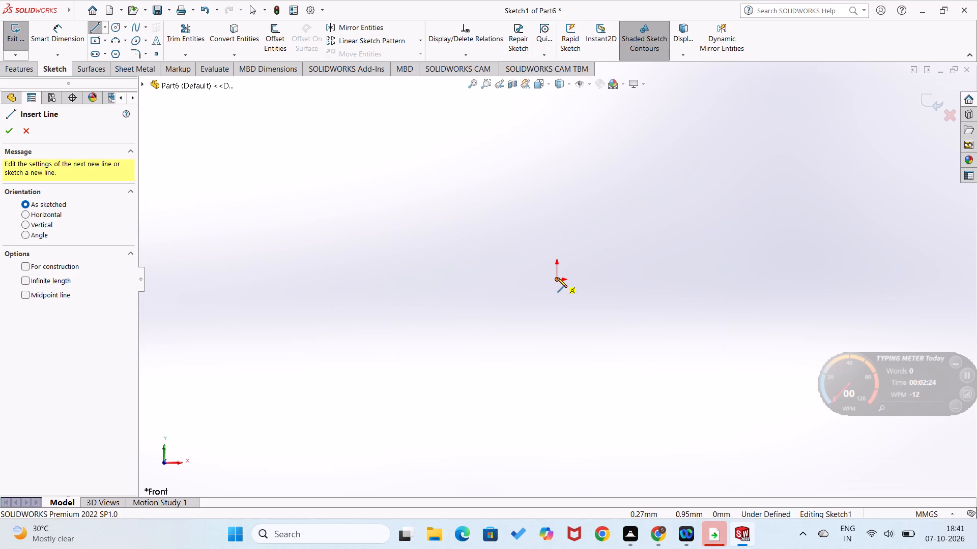
pyautogui.click(634, 278)
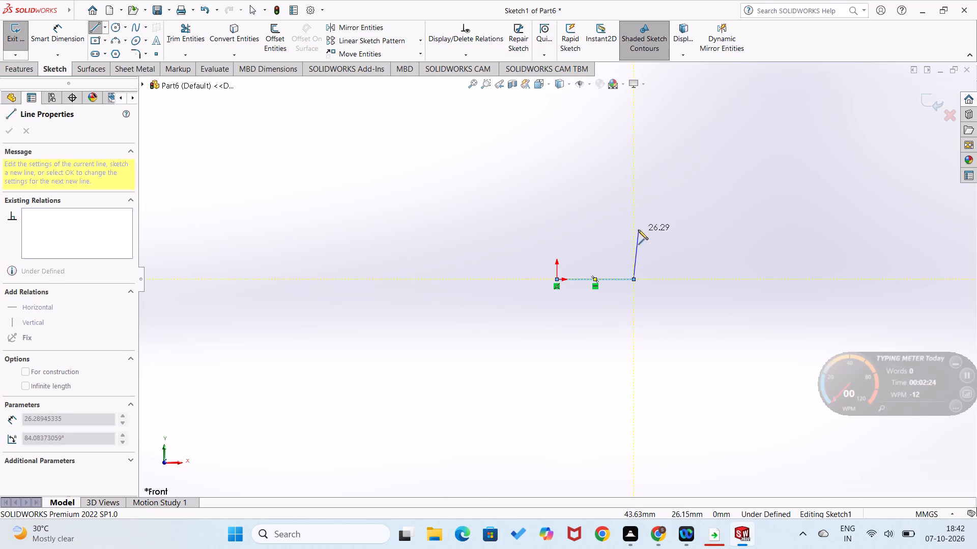
pyautogui.click(633, 227)
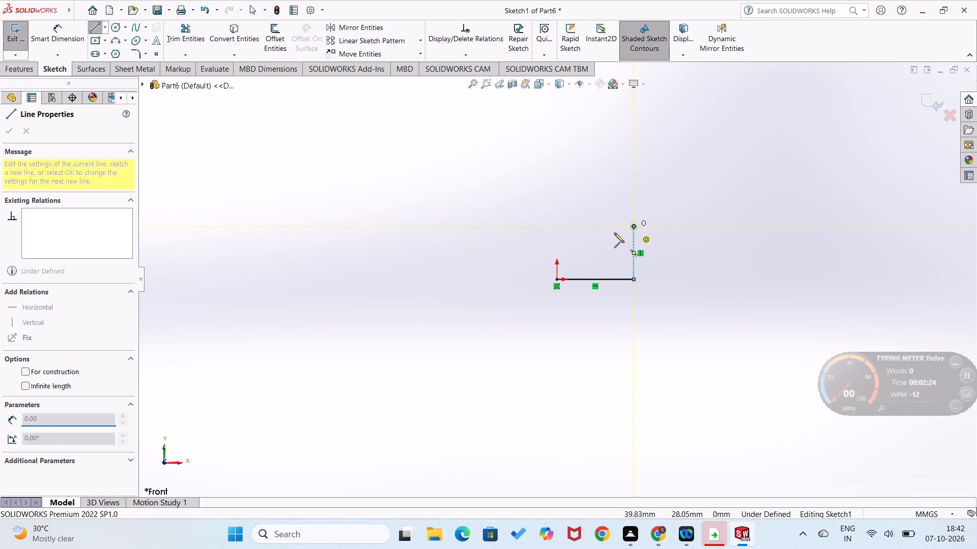
pyautogui.click(597, 229)
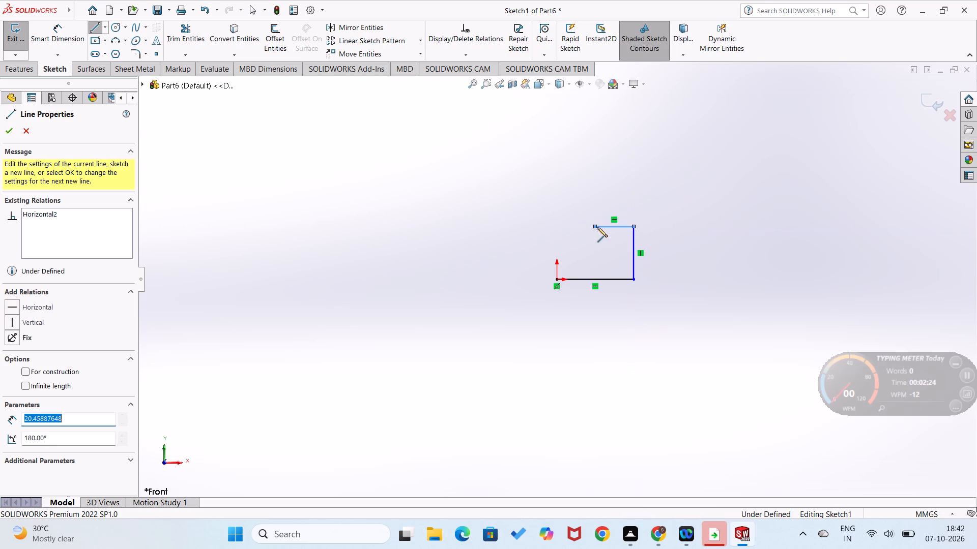
pyautogui.click(593, 101)
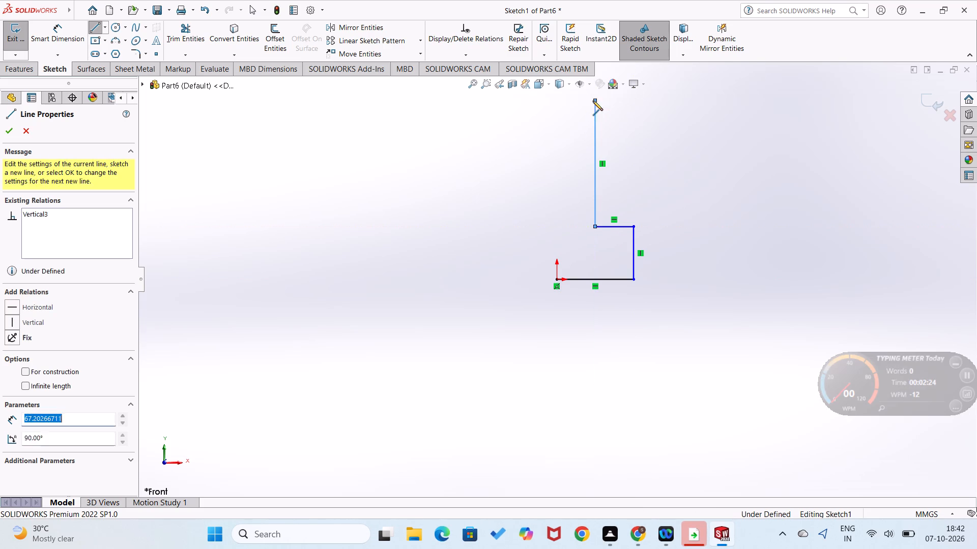
pyautogui.click(521, 100)
pyautogui.click(520, 134)
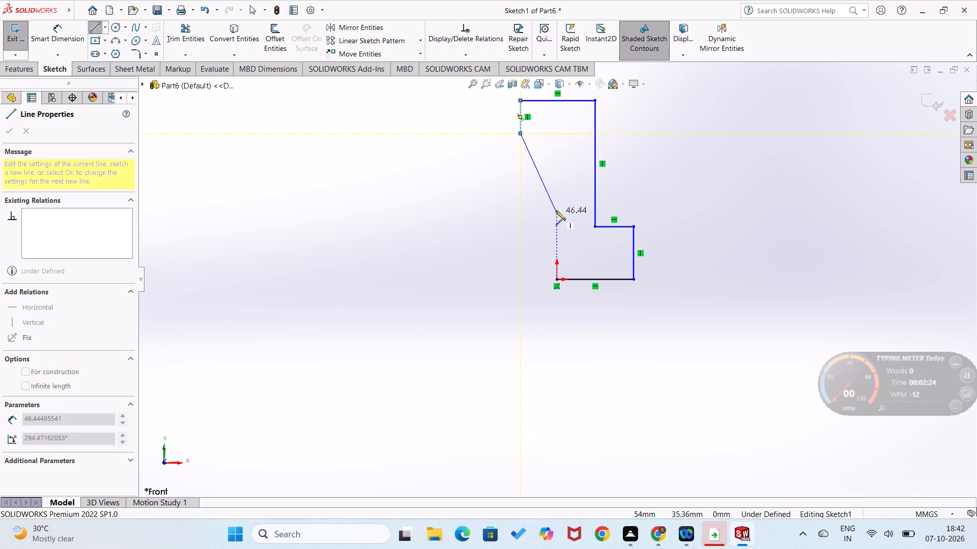
pyautogui.click(556, 134)
pyautogui.click(556, 279)
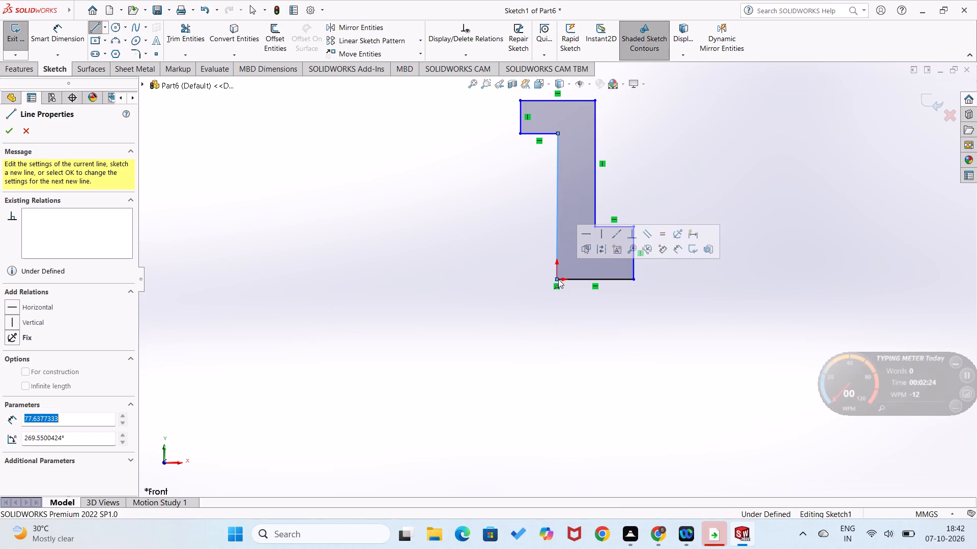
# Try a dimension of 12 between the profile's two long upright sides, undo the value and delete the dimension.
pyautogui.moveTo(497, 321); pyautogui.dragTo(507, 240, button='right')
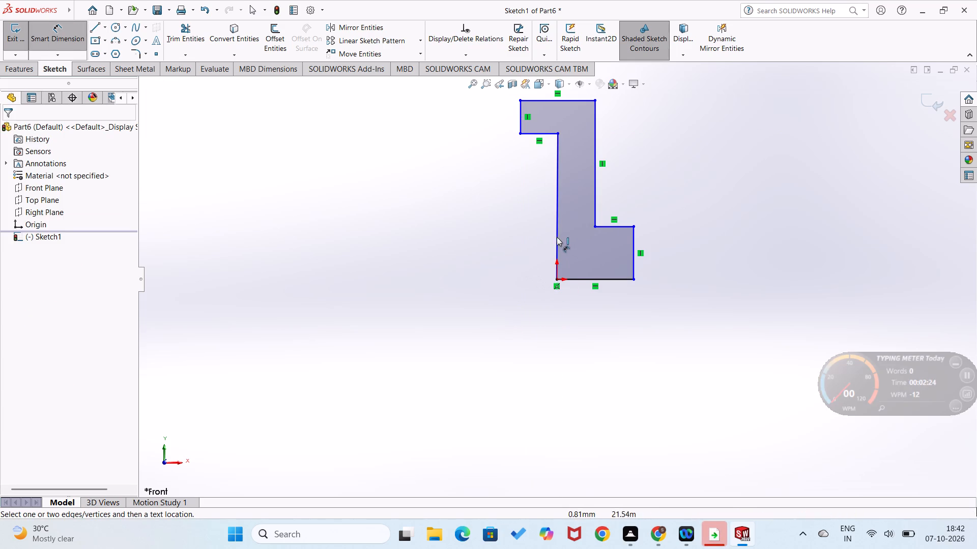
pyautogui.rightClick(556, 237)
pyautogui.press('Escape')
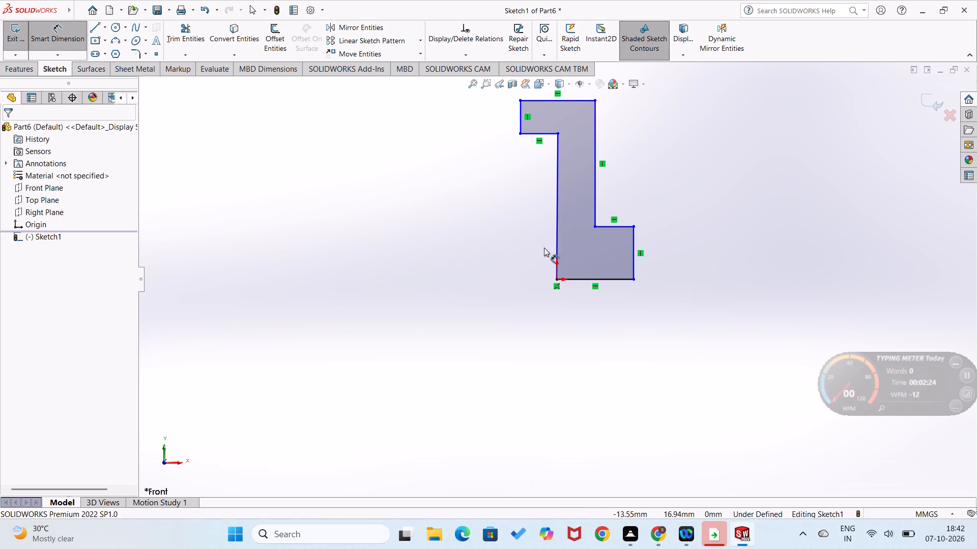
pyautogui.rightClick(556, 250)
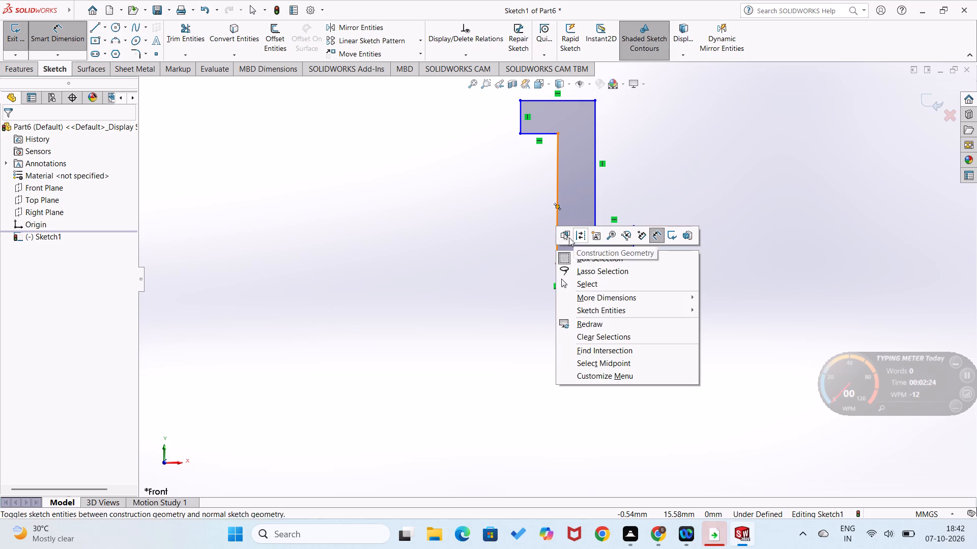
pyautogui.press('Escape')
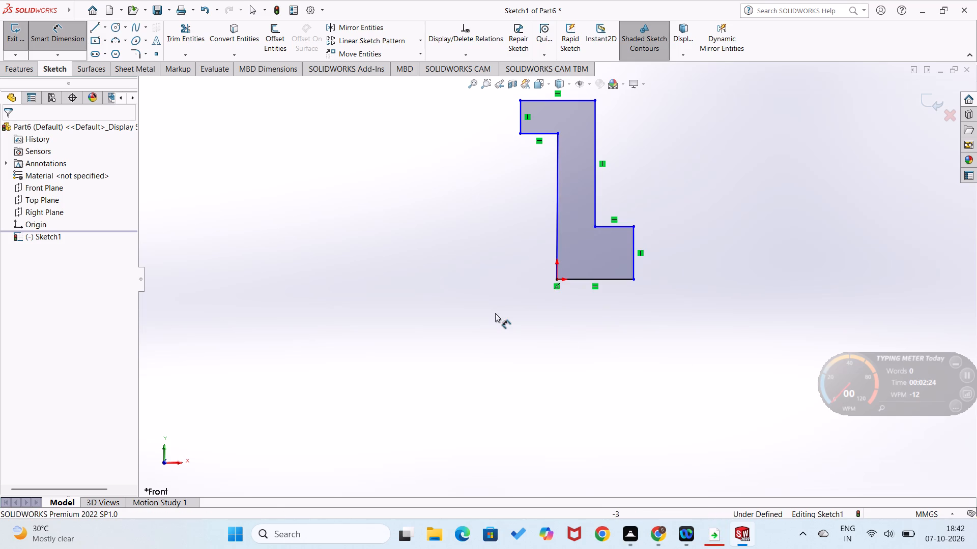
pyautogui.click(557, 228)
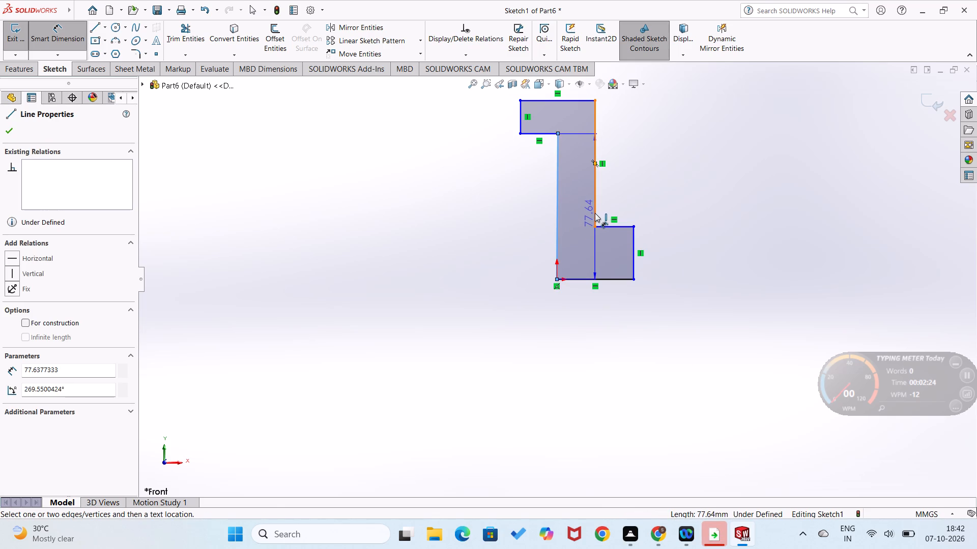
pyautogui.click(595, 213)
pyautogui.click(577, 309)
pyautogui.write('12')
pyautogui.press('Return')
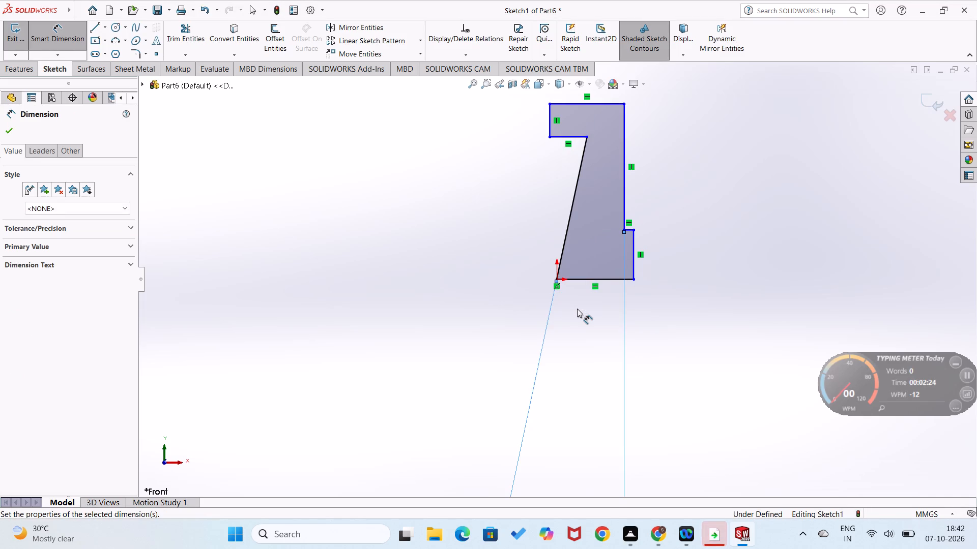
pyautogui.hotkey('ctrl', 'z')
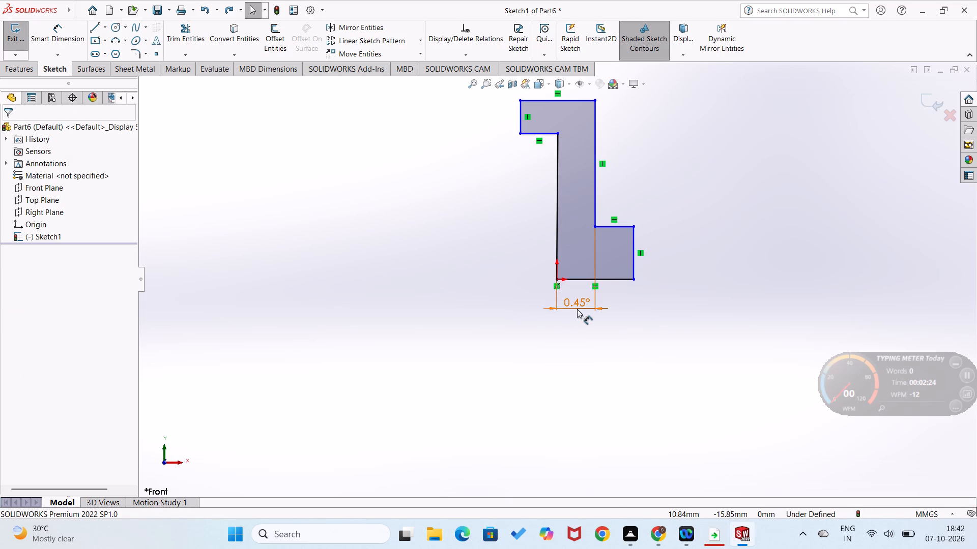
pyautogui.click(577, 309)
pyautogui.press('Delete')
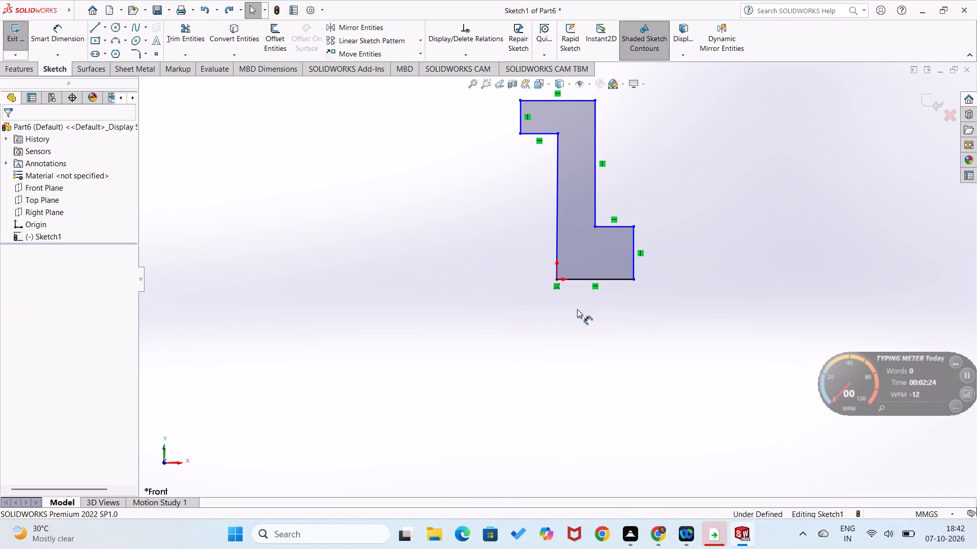
# Dimension the short vertical side of the profile's lower-right foot to 12 mm.
pyautogui.moveTo(659, 306); pyautogui.dragTo(652, 234, button='right')
pyautogui.click(634, 273)
pyautogui.click(655, 271)
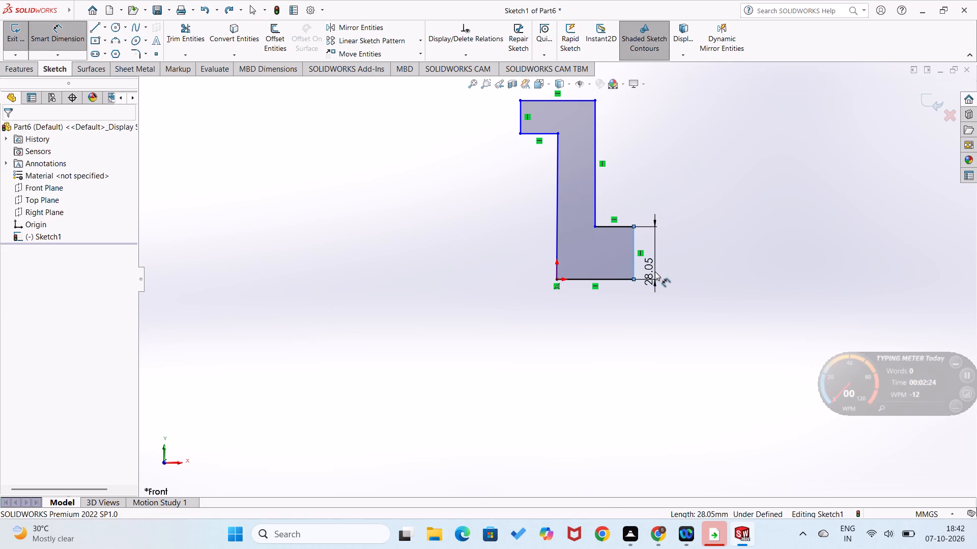
pyautogui.write('12')
pyautogui.press('Return')
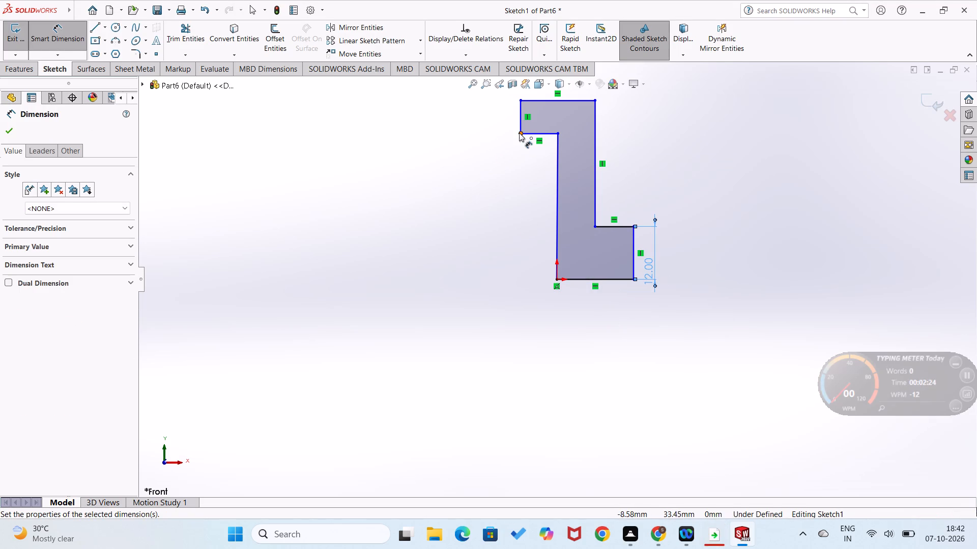
# Dimension the horizontal distance from the upper-left arm's lower corner to the foot's lower-right corner as 32 mm.
pyautogui.click(519, 133)
pyautogui.click(635, 277)
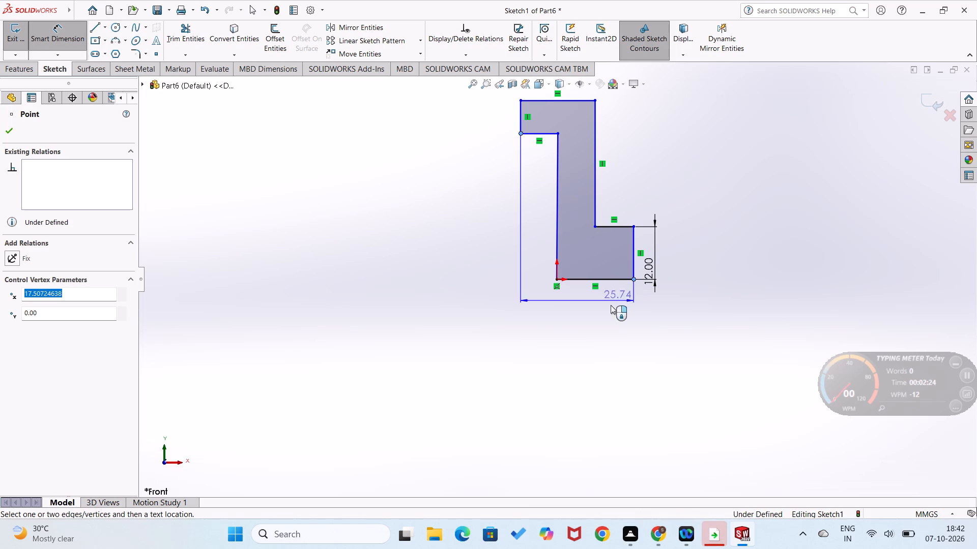
pyautogui.click(602, 310)
pyautogui.write('32')
pyautogui.press('Return')
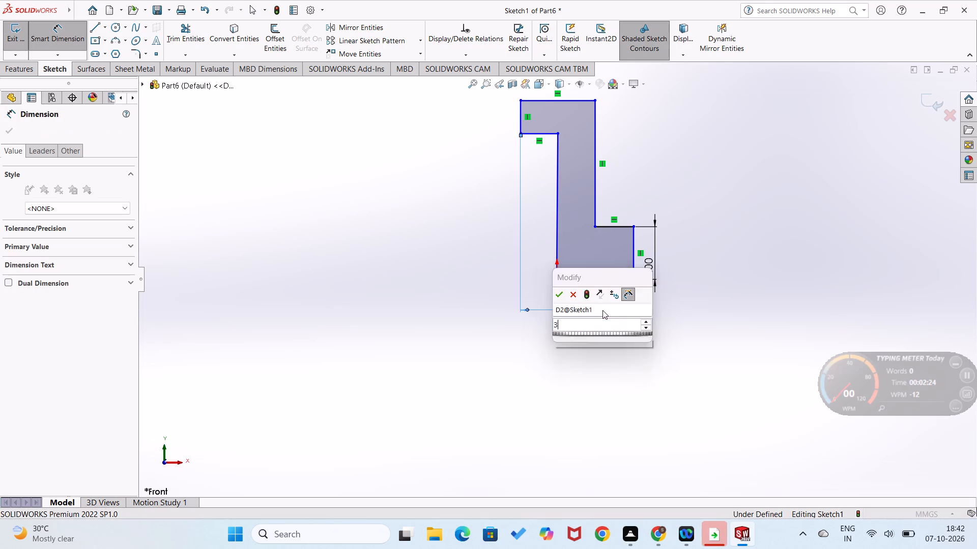
pyautogui.click(585, 362)
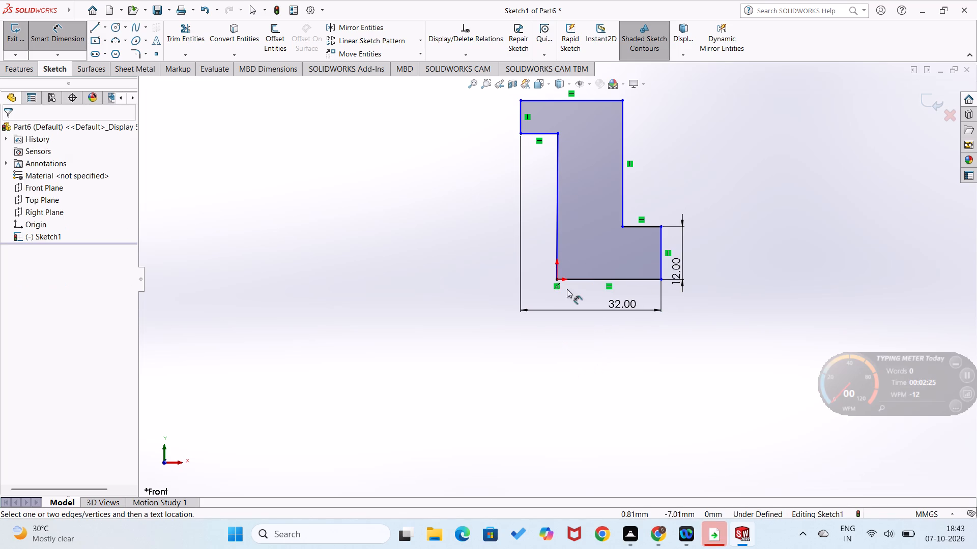
# Dimension the short vertical end of the profile's upper-left arm to 12 mm.
pyautogui.moveTo(523, 124); pyautogui.dragTo(518, 124)
pyautogui.click(495, 126)
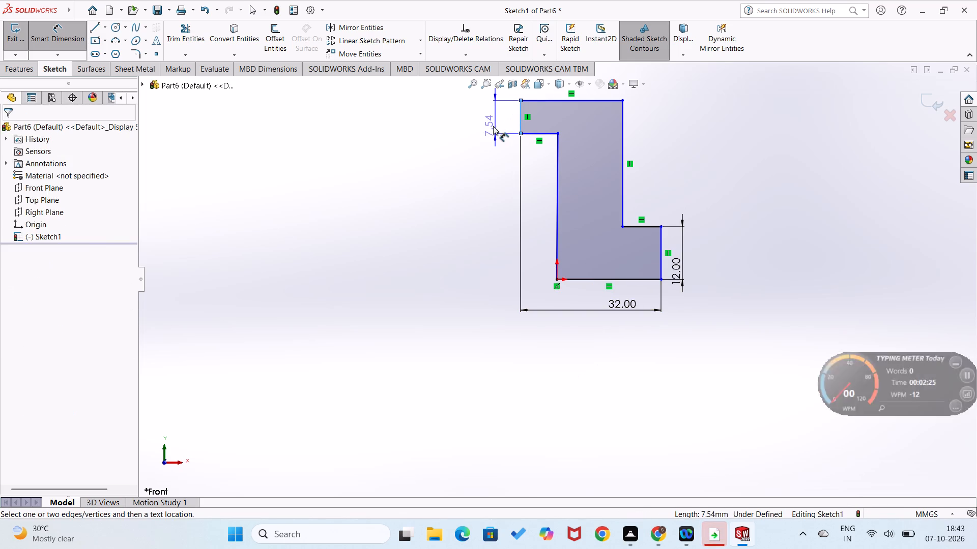
pyautogui.write('12')
pyautogui.press('Return')
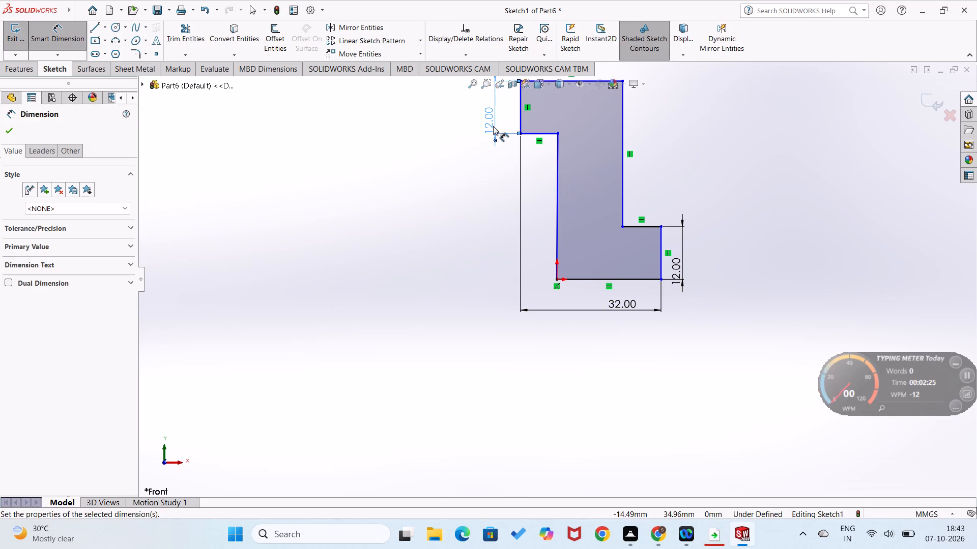
pyautogui.click(475, 177)
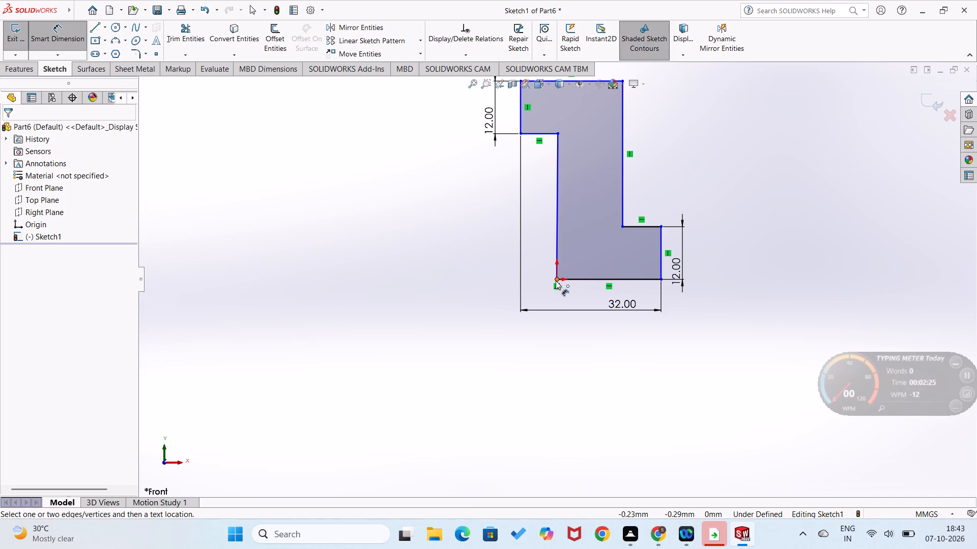
# Dimension the overall height from the origin to the profile's top-left corner as 55 mm.
pyautogui.scroll(1, 555, 278)
pyautogui.scroll(-2, 554, 278)
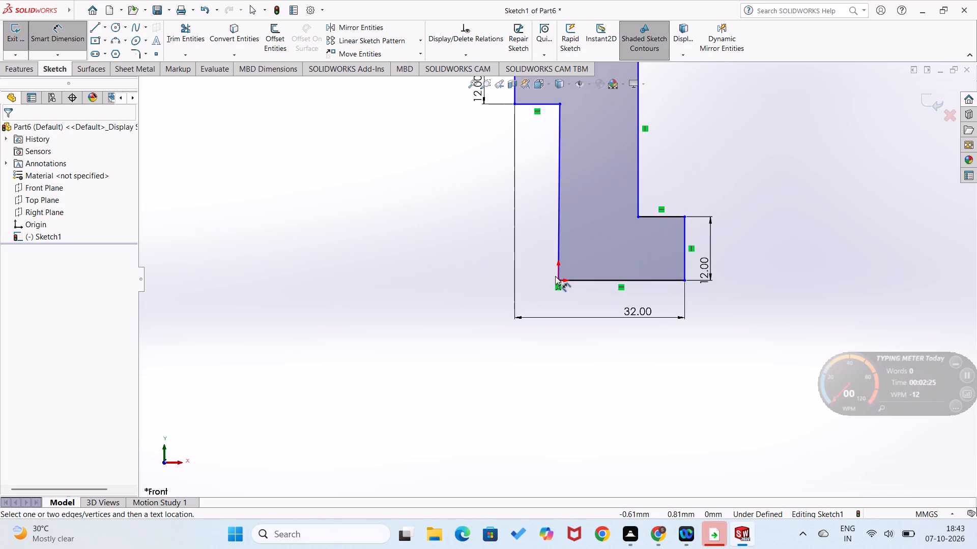
pyautogui.scroll(2, 555, 276)
pyautogui.scroll(-3, 561, 222)
pyautogui.scroll(3, 559, 230)
pyautogui.scroll(-2, 559, 194)
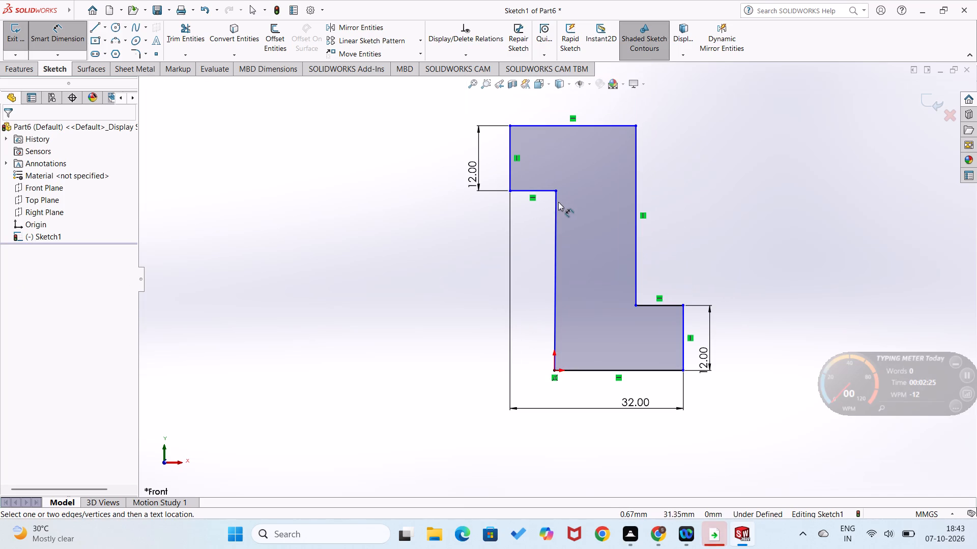
pyautogui.click(557, 370)
pyautogui.click(509, 127)
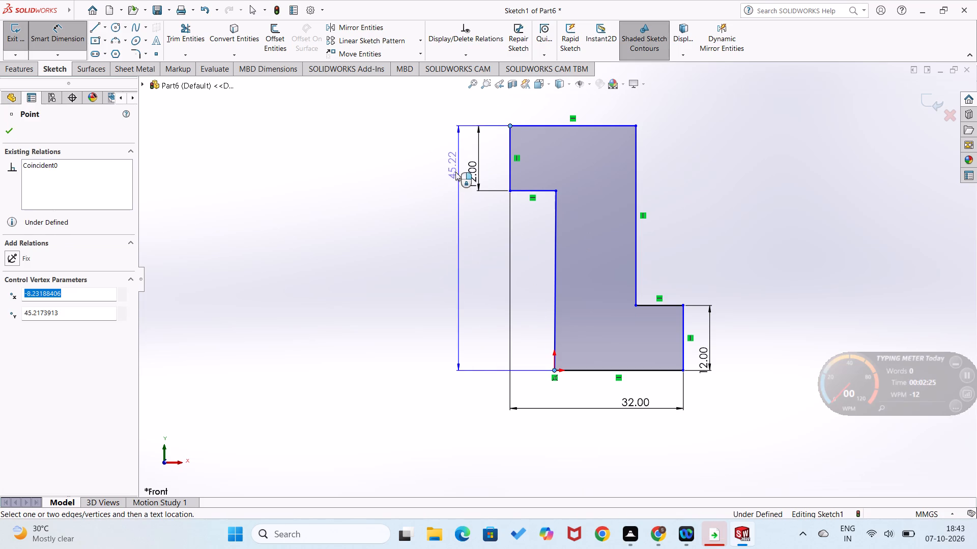
pyautogui.click(454, 202)
pyautogui.press('5')
pyautogui.press('5')
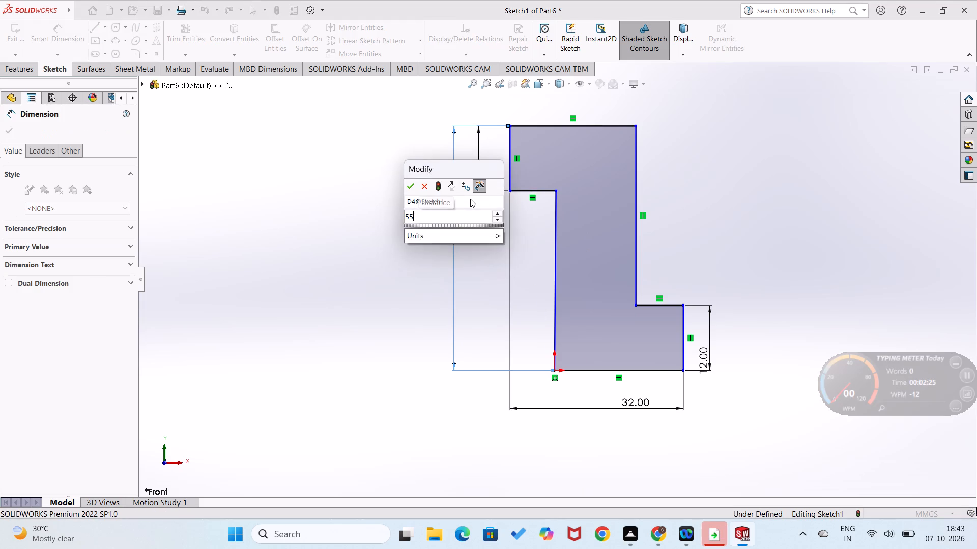
pyautogui.press('Return')
pyautogui.click(390, 242)
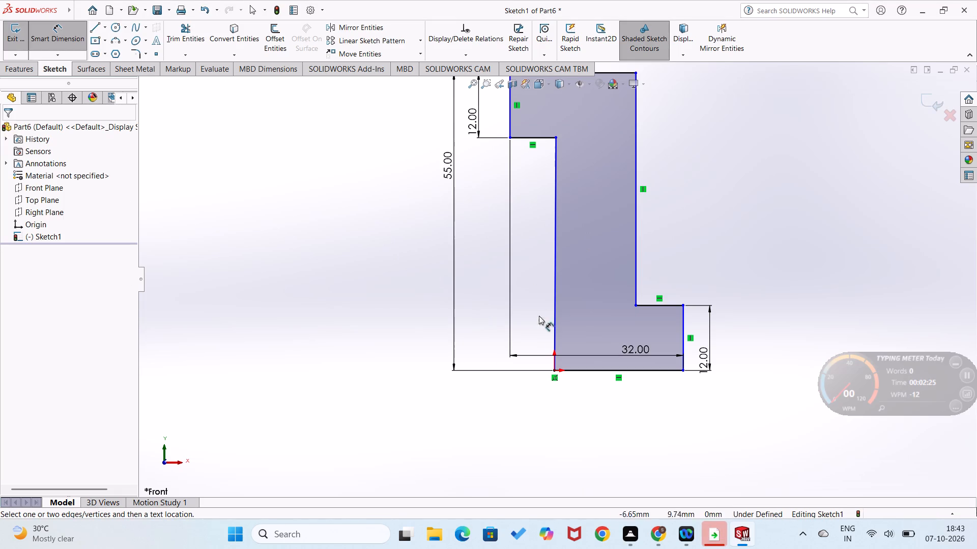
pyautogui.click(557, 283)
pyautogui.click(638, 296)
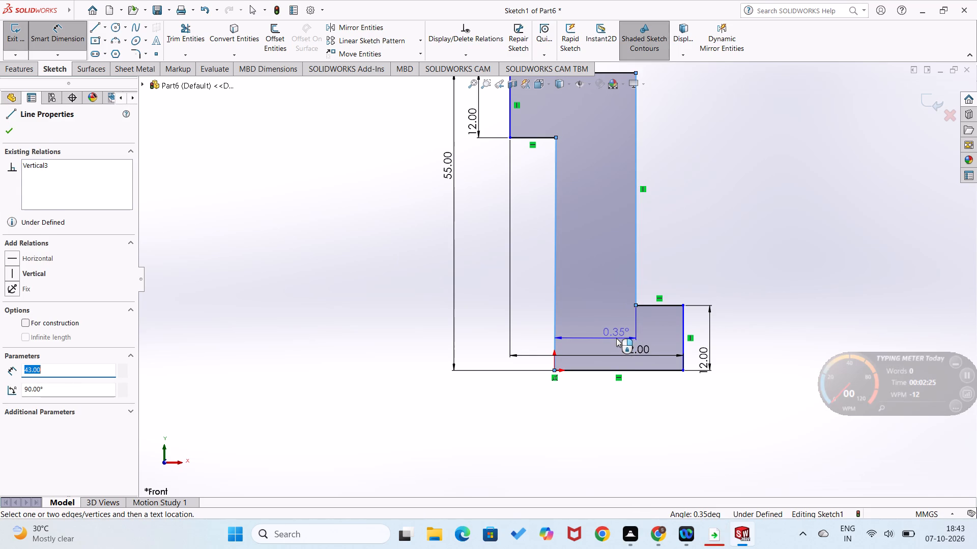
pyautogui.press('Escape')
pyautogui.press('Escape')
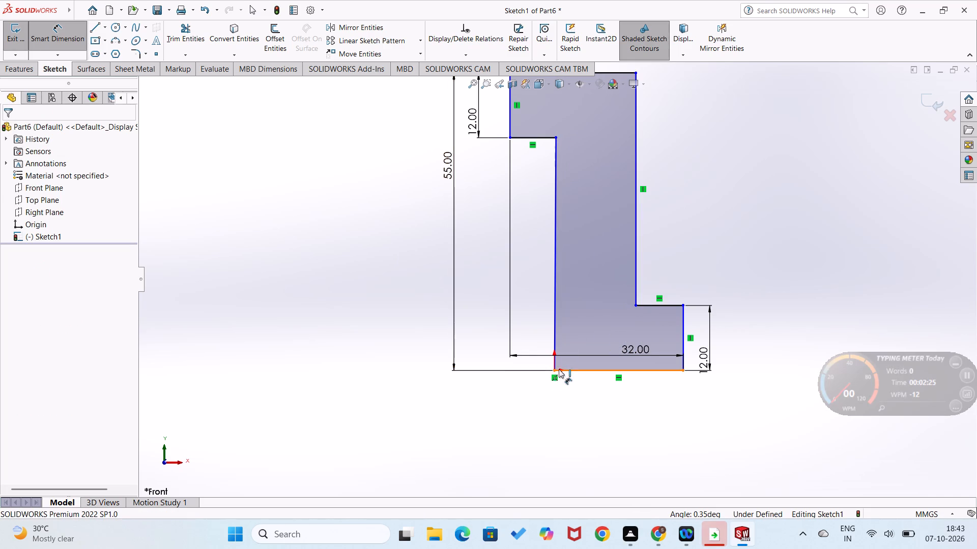
# Dimension the horizontal distance from the origin to the inner corner above the foot as 12 mm.
pyautogui.click(554, 370)
pyautogui.click(636, 304)
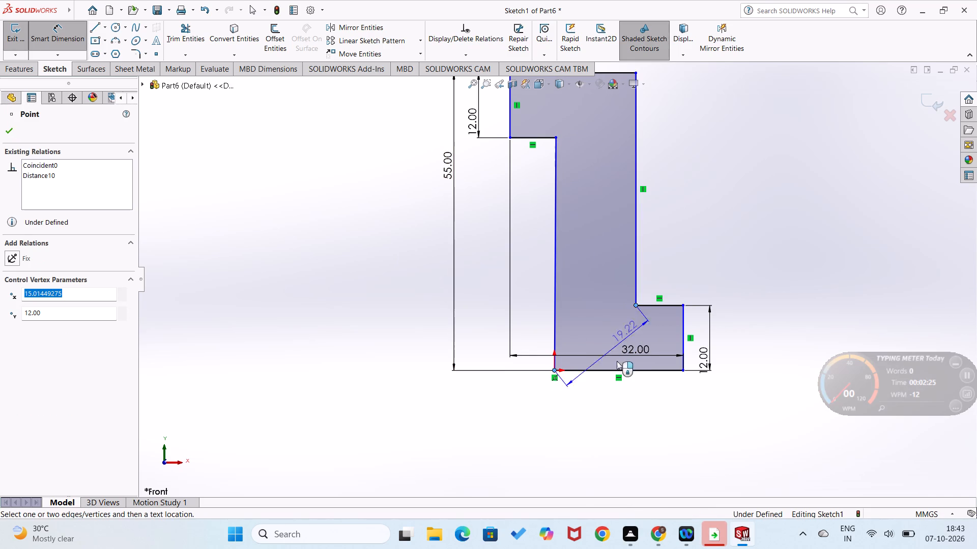
pyautogui.click(599, 389)
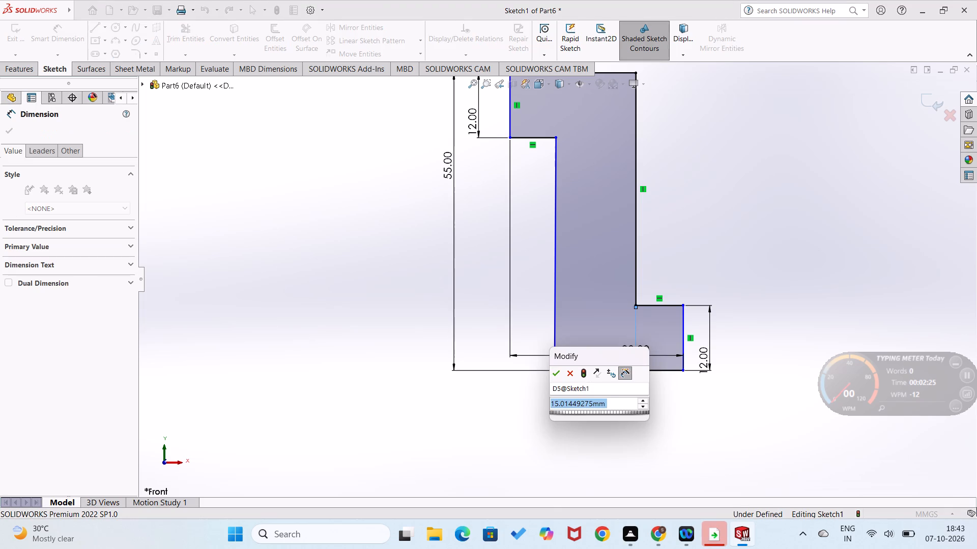
pyautogui.write('12')
pyautogui.press('Return')
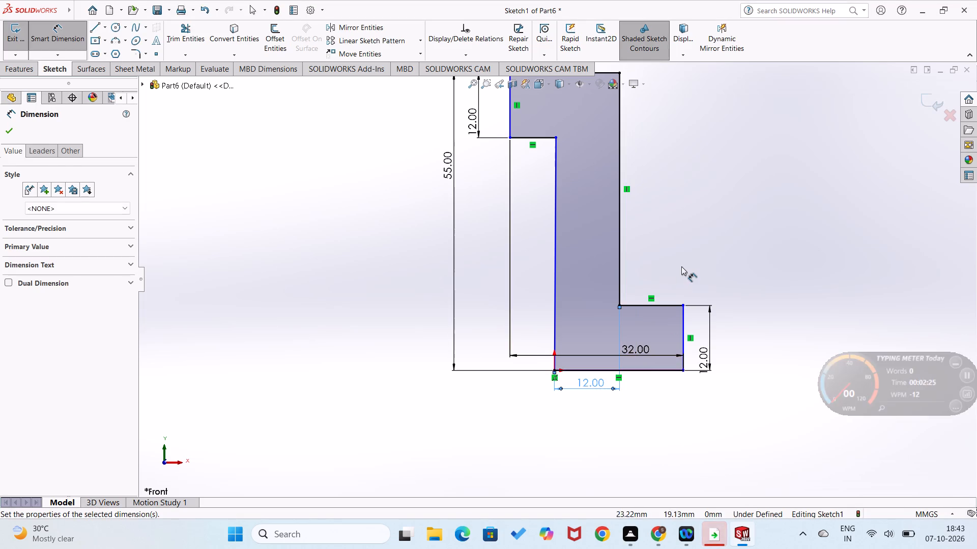
# Dimension the profile's top horizontal edge as 22 mm.
pyautogui.click(681, 266)
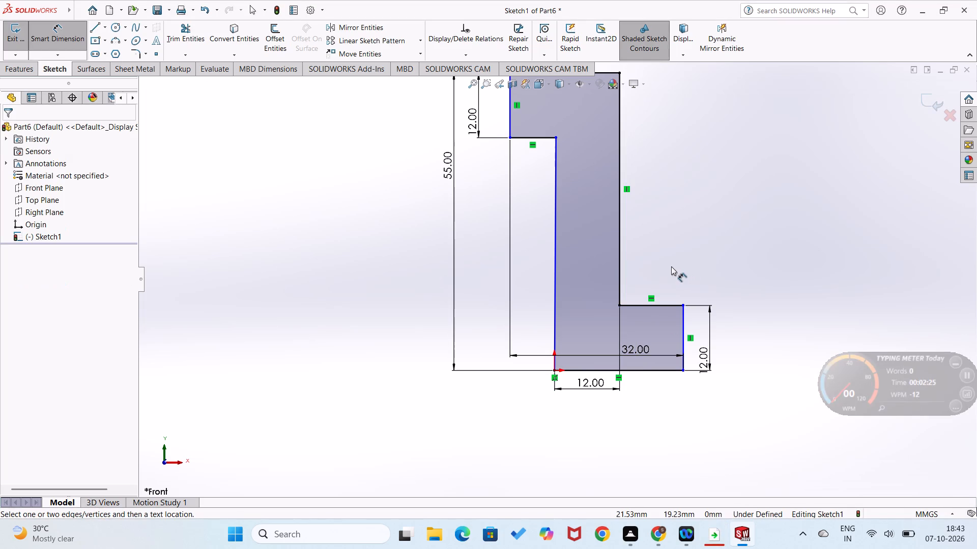
pyautogui.scroll(1, 666, 269)
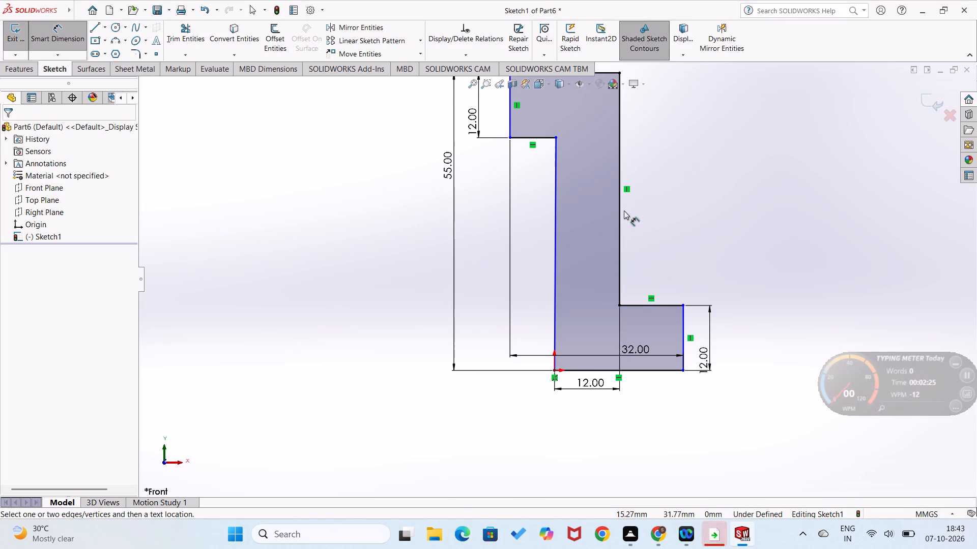
pyautogui.scroll(3, 632, 201)
pyautogui.scroll(-3, 635, 196)
pyautogui.click(511, 180)
pyautogui.click(520, 166)
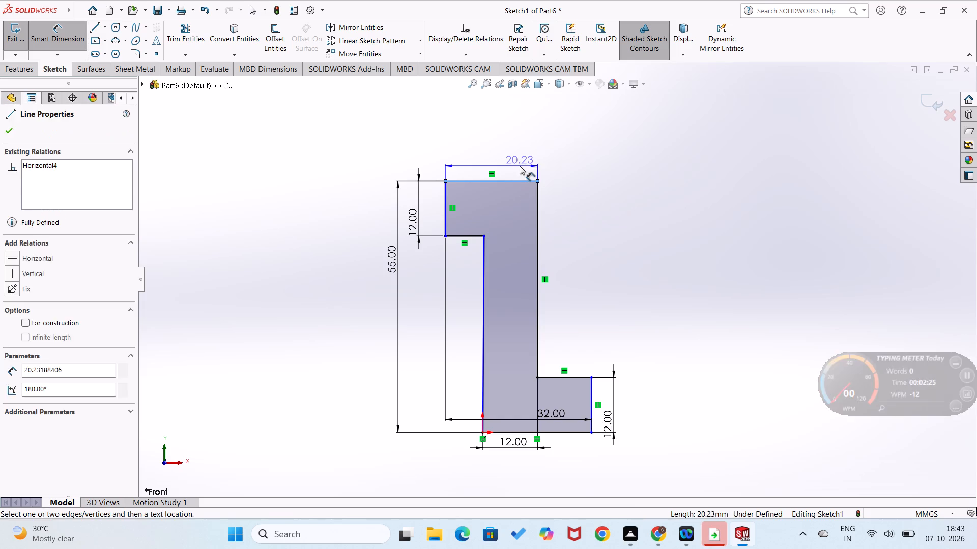
pyautogui.write('22')
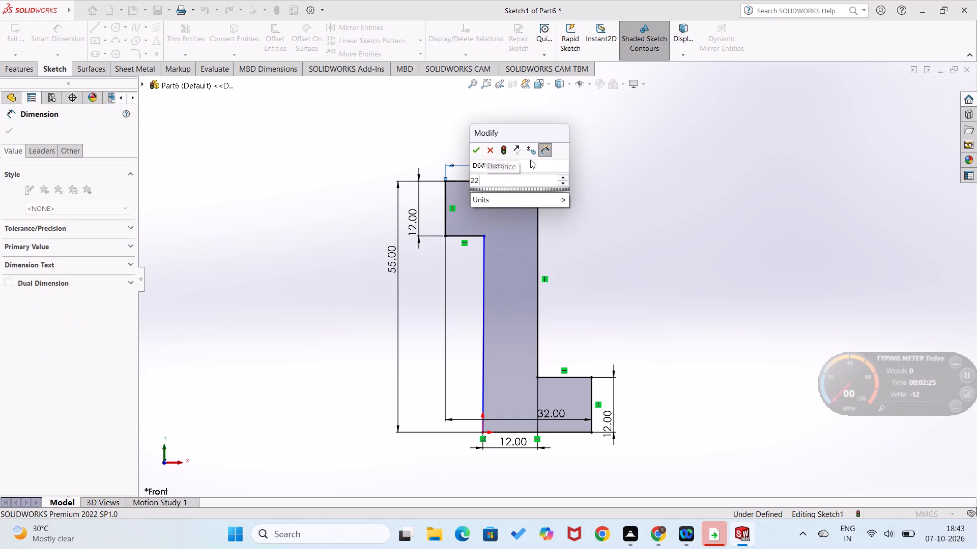
pyautogui.press('Return')
pyautogui.click(608, 208)
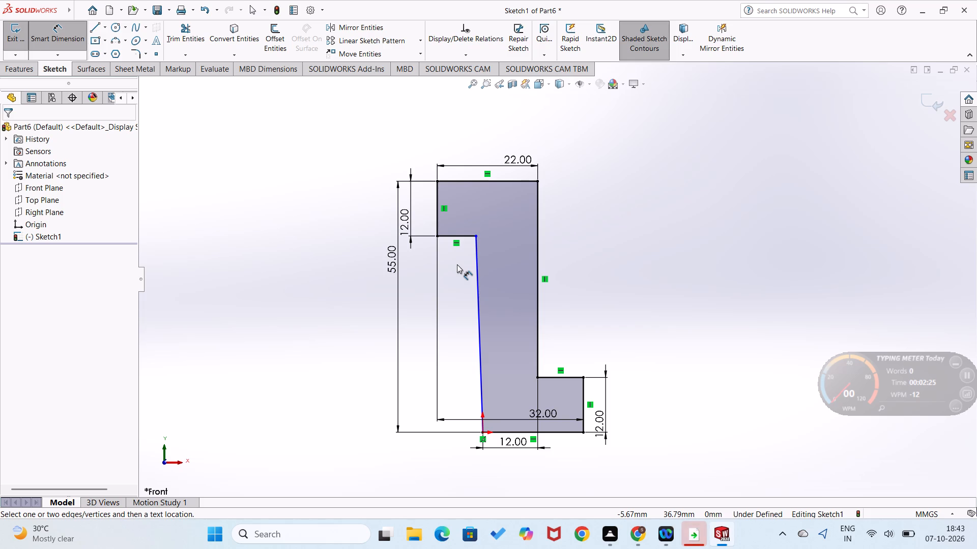
# Dimension the underside edge of the profile's upper-left arm as 10 mm.
pyautogui.click(464, 238)
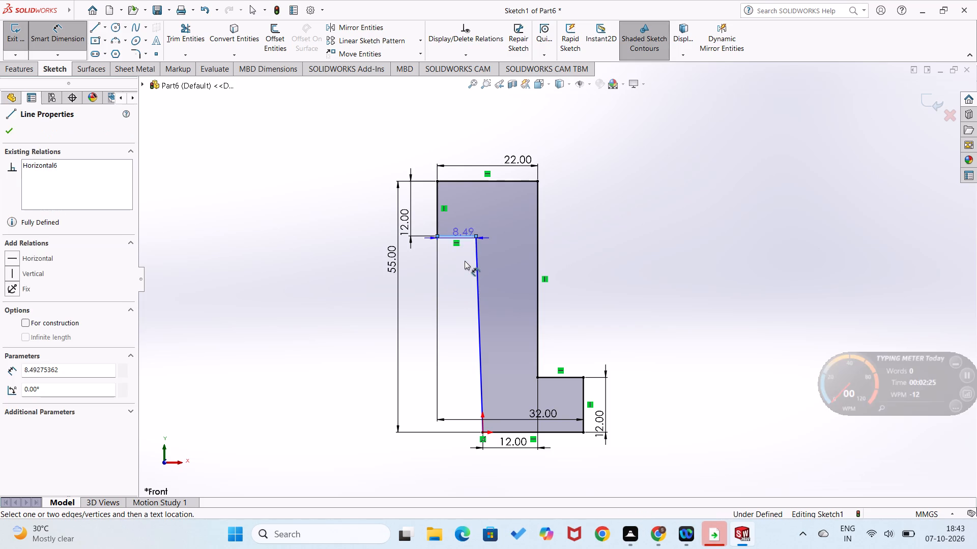
pyautogui.click(463, 263)
pyautogui.write('10')
pyautogui.press('Return')
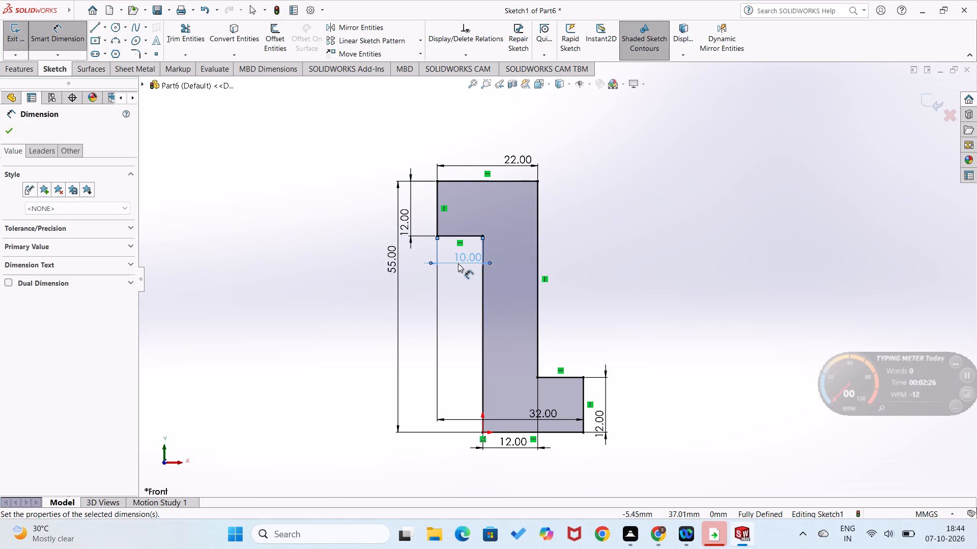
pyautogui.click(416, 303)
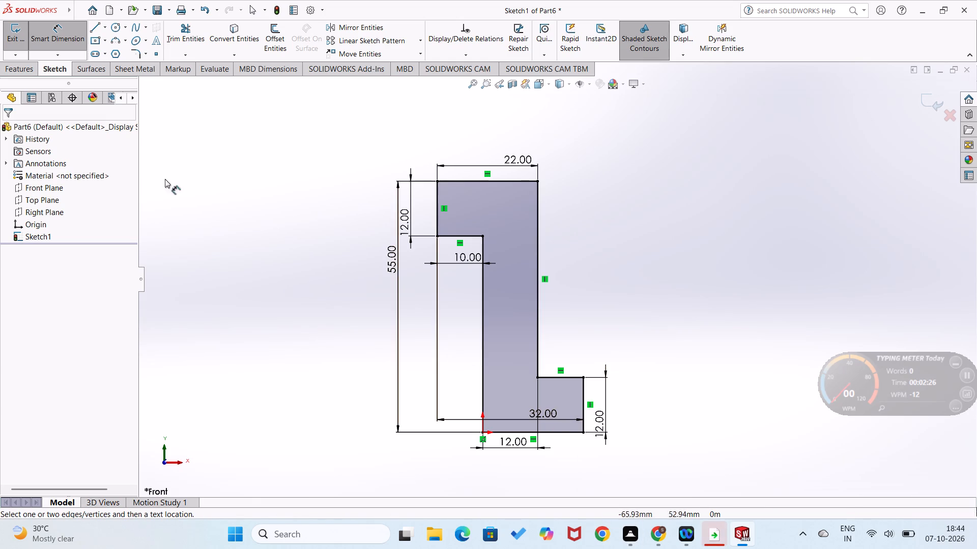
# Extrude the Z-shaped profile as a blind boss 46 mm deep from the sketch plane.
pyautogui.click(22, 72)
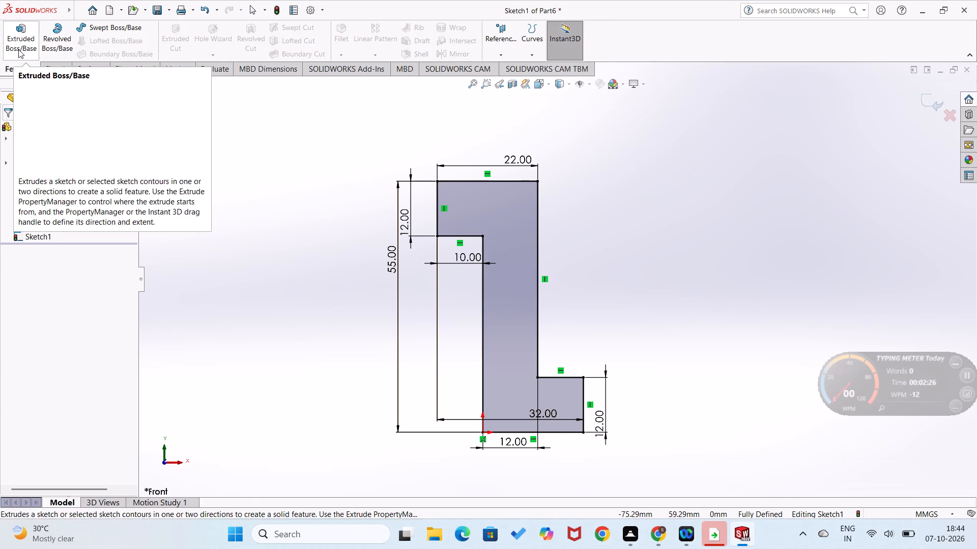
pyautogui.click(19, 46)
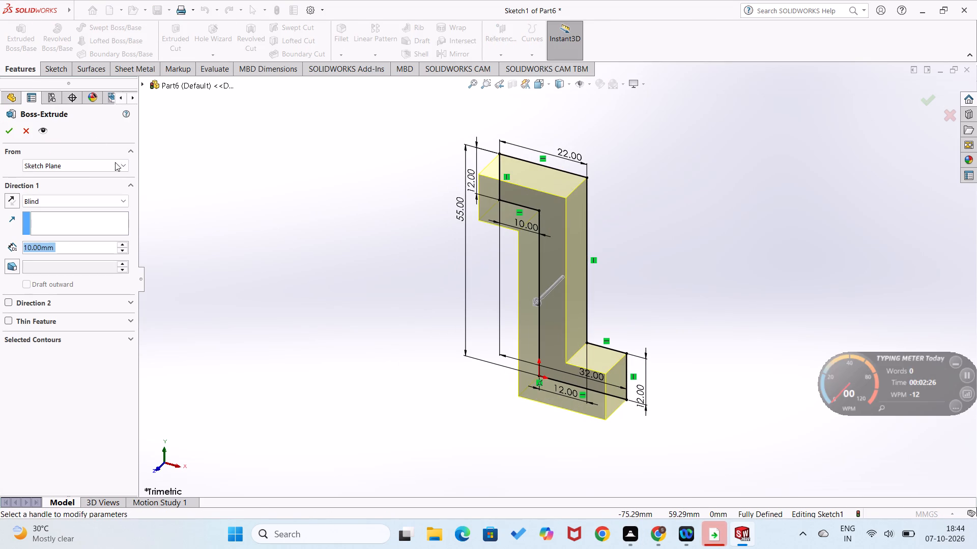
pyautogui.press('4')
pyautogui.press('6')
pyautogui.press('Return')
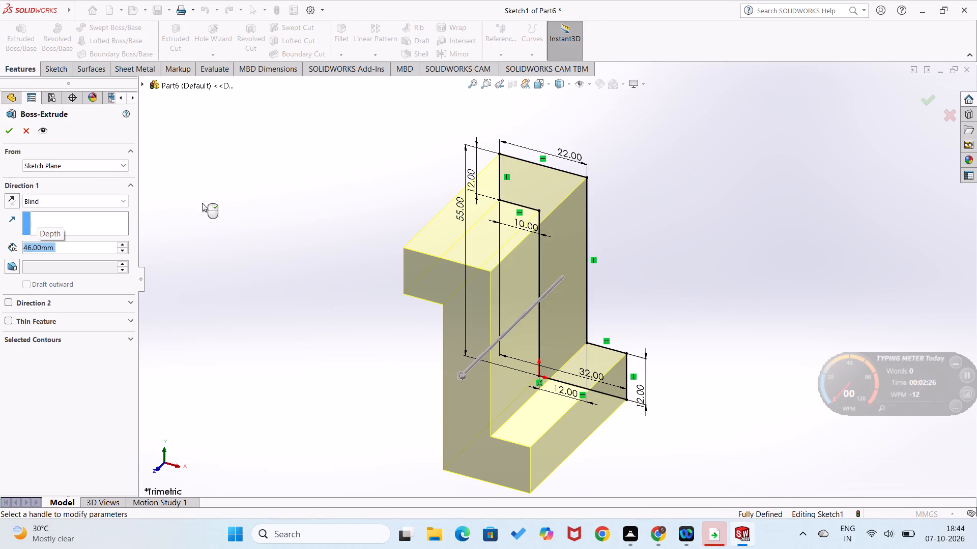
pyautogui.click(12, 128)
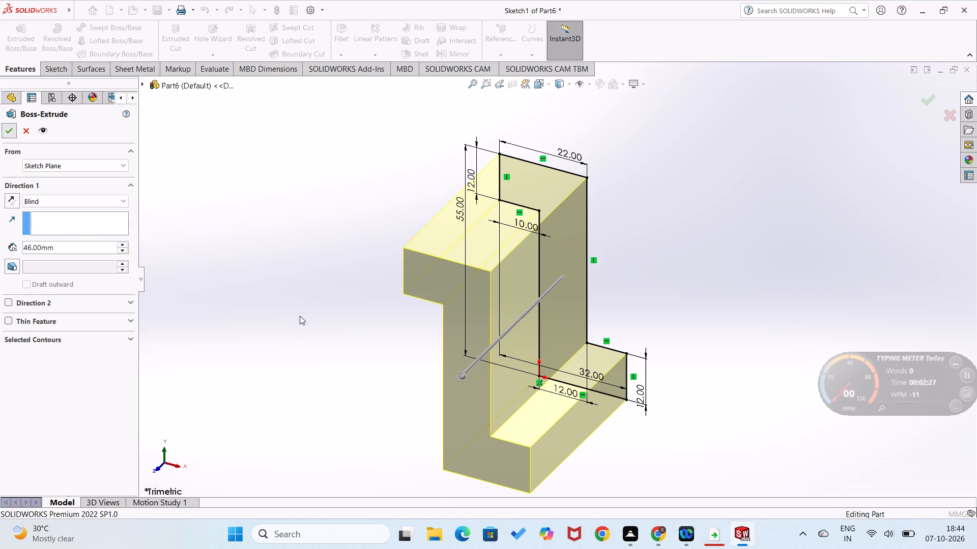
# On the foot's outer end face, sketch a full-height right triangle along the block's left edge, about 11 mm wide at the top, tapering to the bottom corner.
pyautogui.rightClick(554, 454)
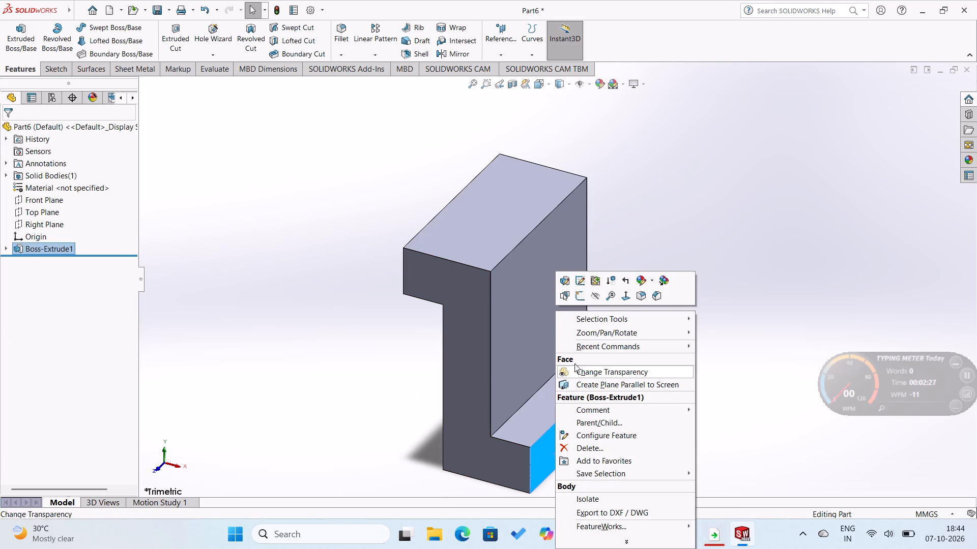
pyautogui.click(578, 298)
pyautogui.moveTo(814, 263); pyautogui.dragTo(780, 296, button='right')
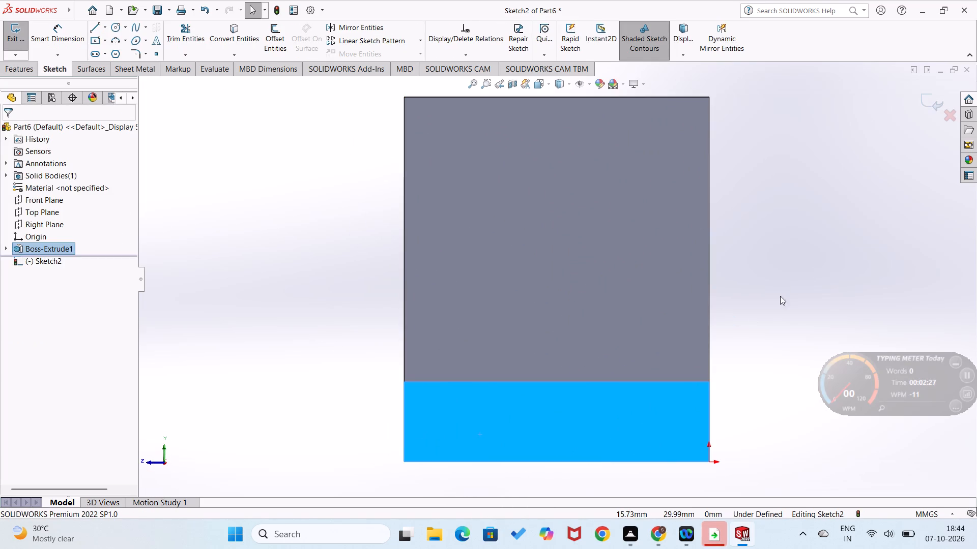
pyautogui.moveTo(780, 296); pyautogui.dragTo(739, 326, button='right')
pyautogui.click(405, 461)
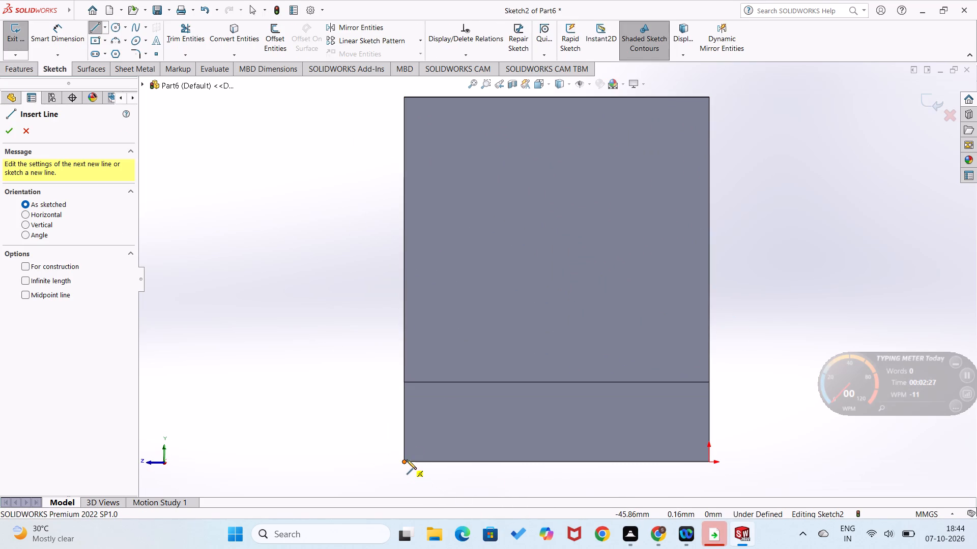
pyautogui.click(478, 98)
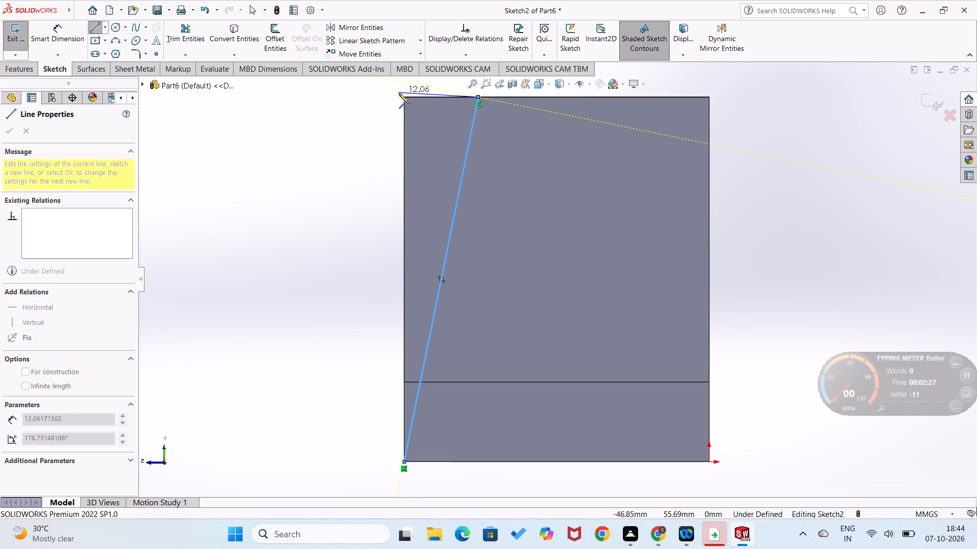
pyautogui.click(403, 97)
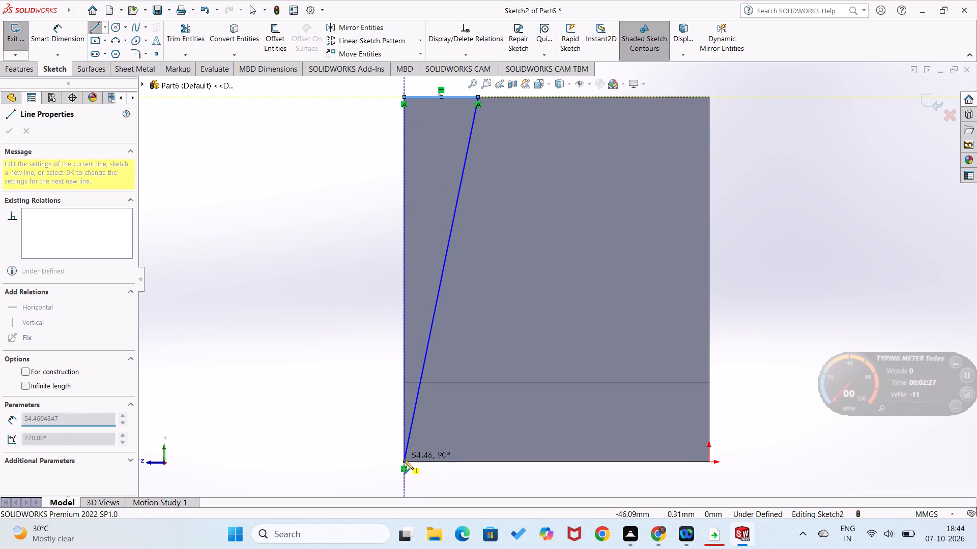
pyautogui.click(406, 462)
pyautogui.moveTo(354, 394); pyautogui.dragTo(277, 411, button='right')
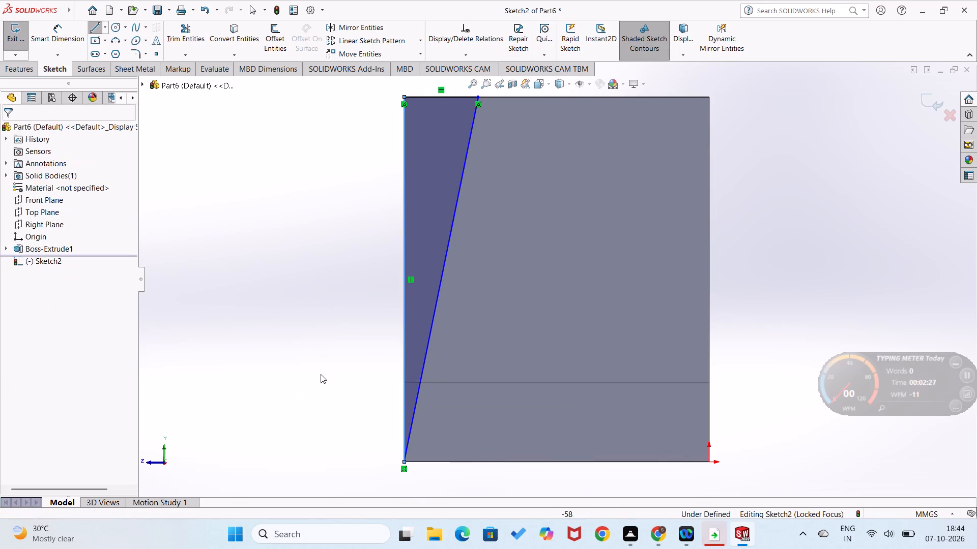
# Sketch a matching full-height triangle along the block's right edge, about 11 mm wide at the top and tapering to the origin.
pyautogui.moveTo(322, 371); pyautogui.dragTo(256, 371, button='right')
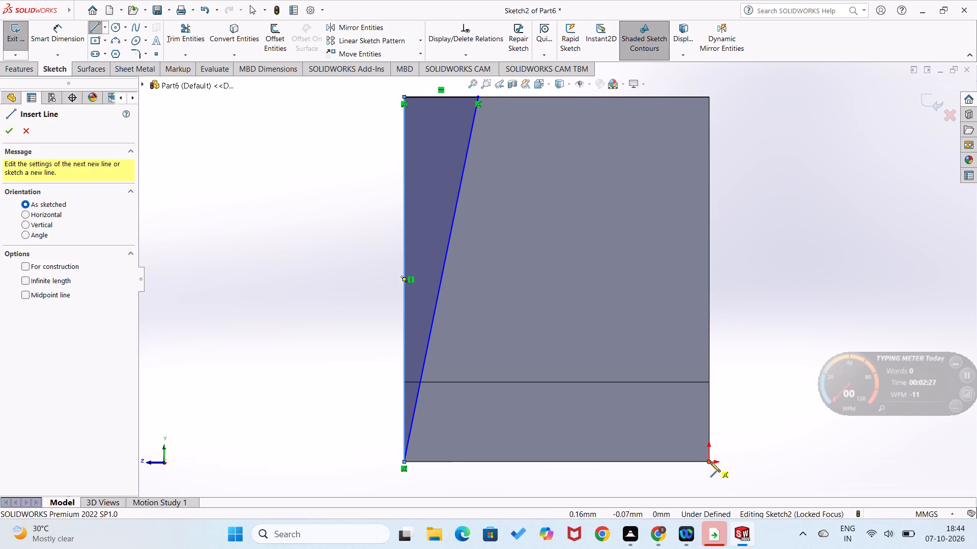
pyautogui.click(710, 462)
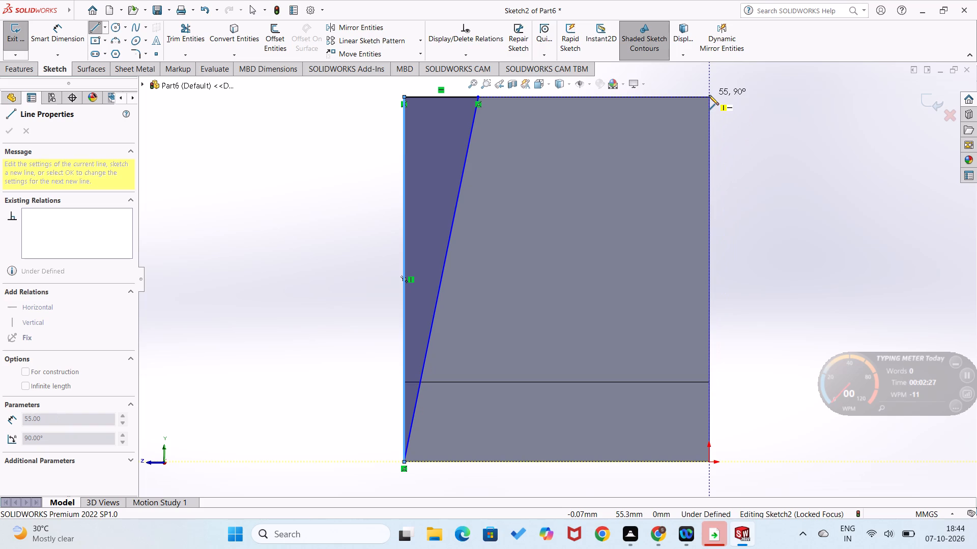
pyautogui.click(709, 97)
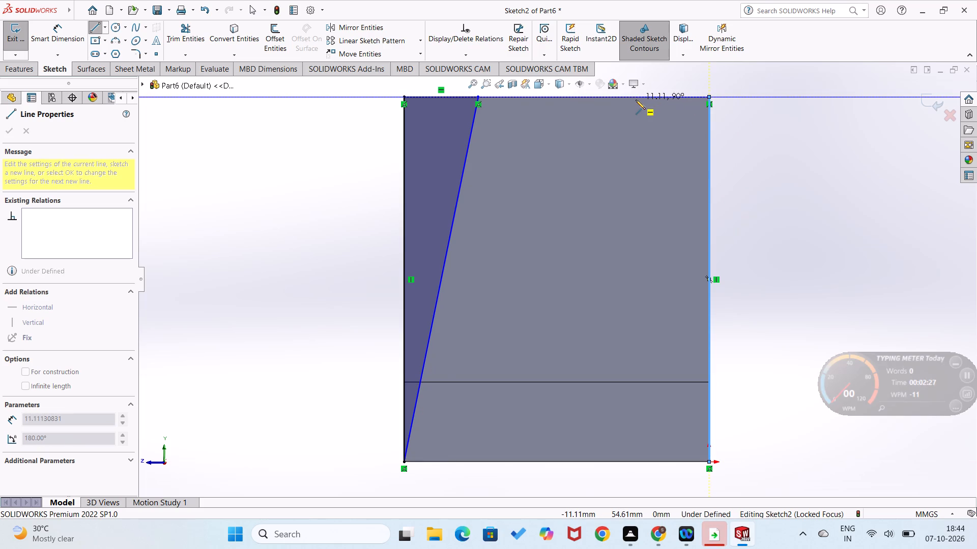
pyautogui.click(636, 100)
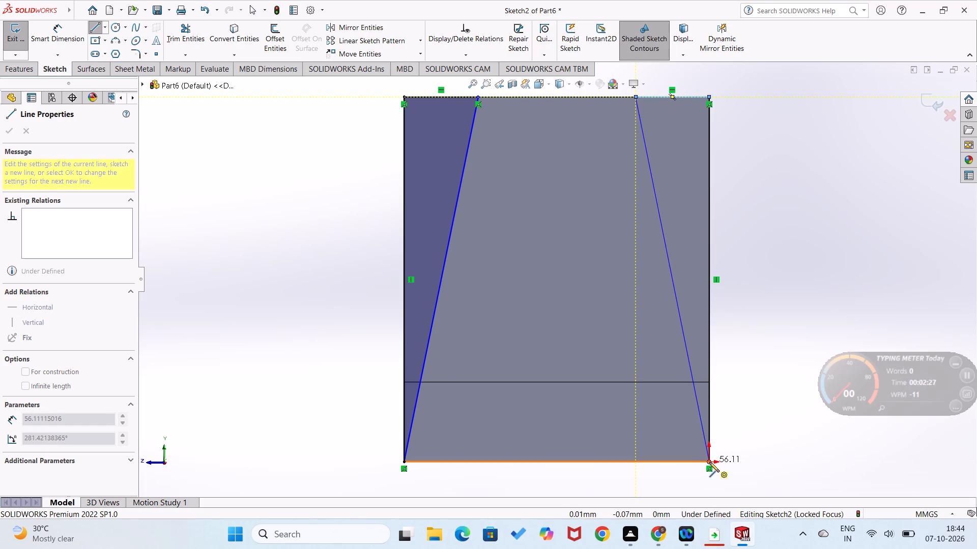
pyautogui.click(709, 462)
# Dimension the gap between the two triangles' inner top corners as 24 mm.
pyautogui.moveTo(762, 374); pyautogui.dragTo(767, 266, button='right')
pyautogui.scroll(1, 748, 259)
pyautogui.scroll(-2, 665, 212)
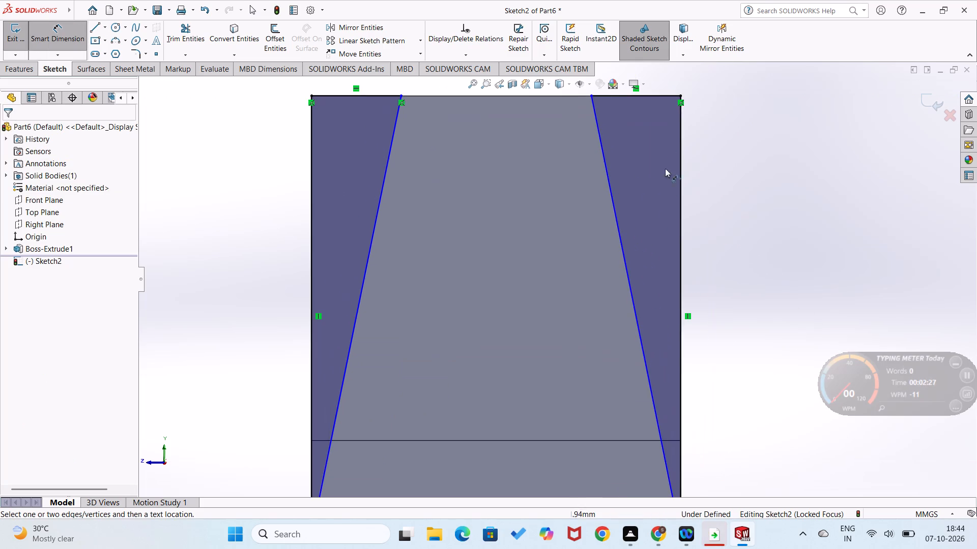
pyautogui.scroll(2, 639, 150)
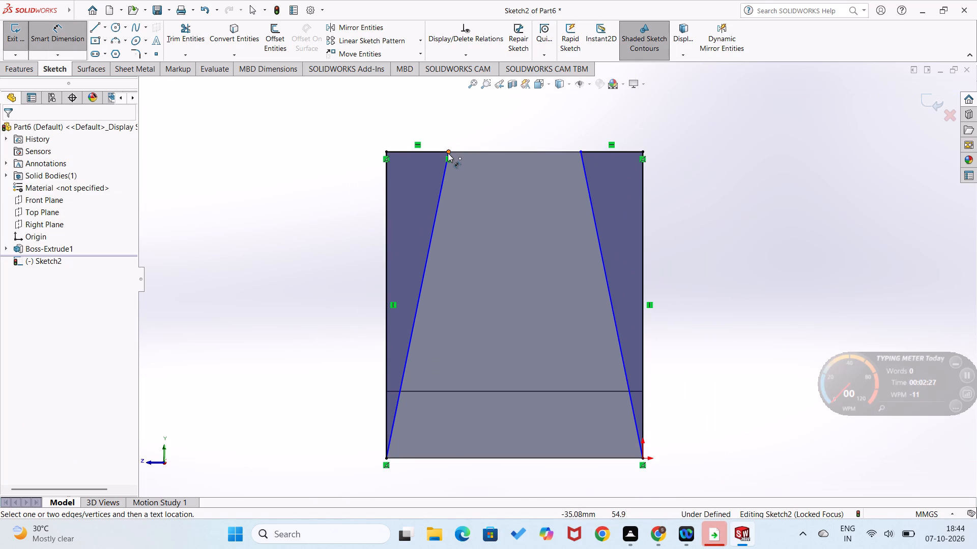
pyautogui.click(448, 152)
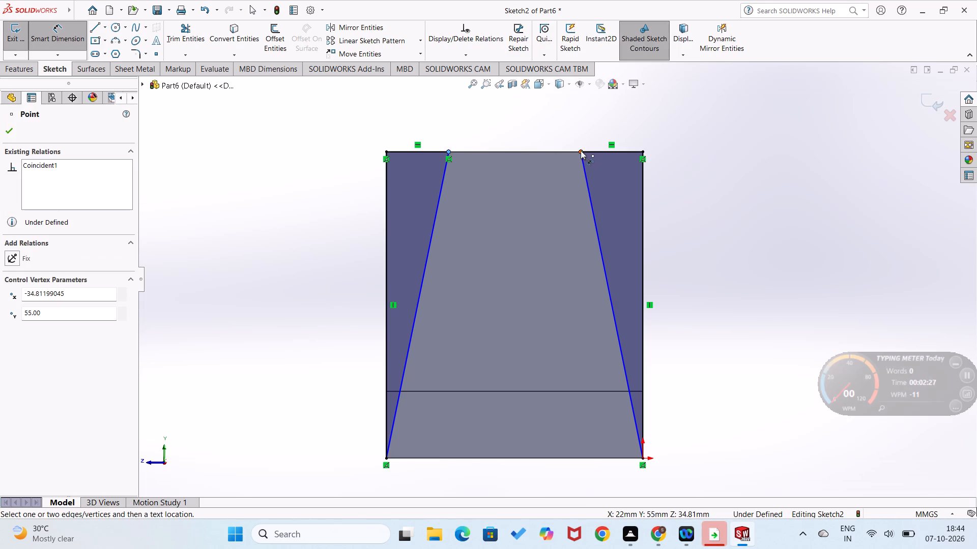
pyautogui.click(581, 150)
pyautogui.click(564, 131)
pyautogui.write('24')
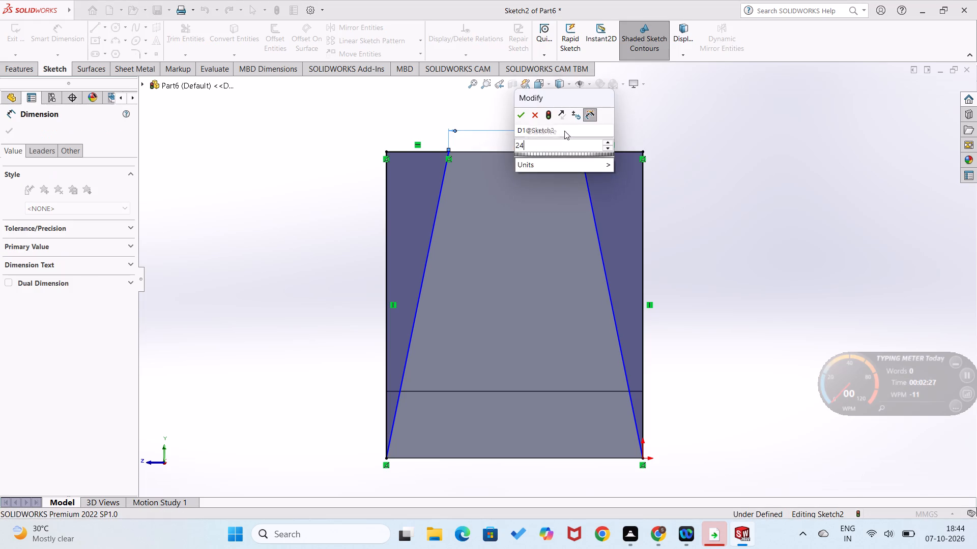
pyautogui.press('Return')
pyautogui.click(707, 155)
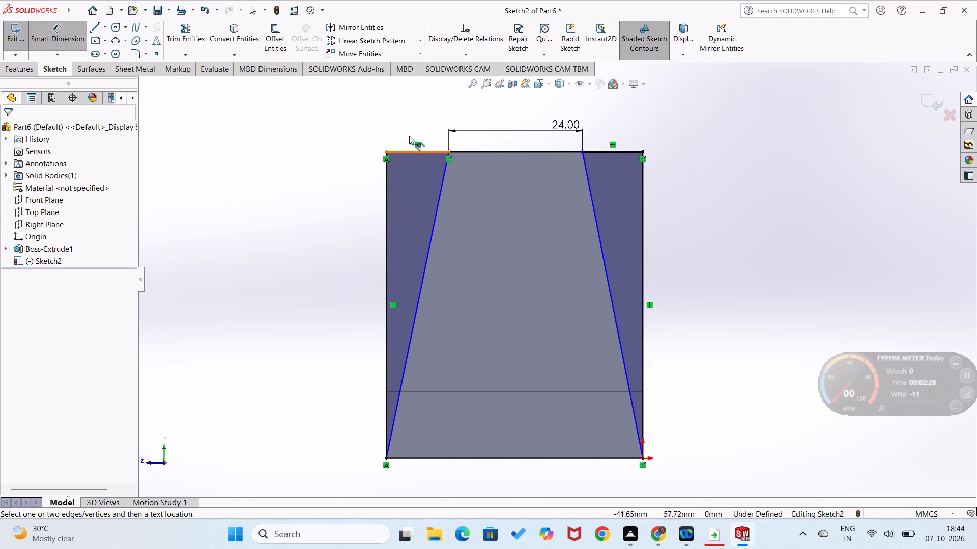
# Dimension the left triangle's top edge as 10 mm.
pyautogui.click(419, 148)
pyautogui.click(433, 152)
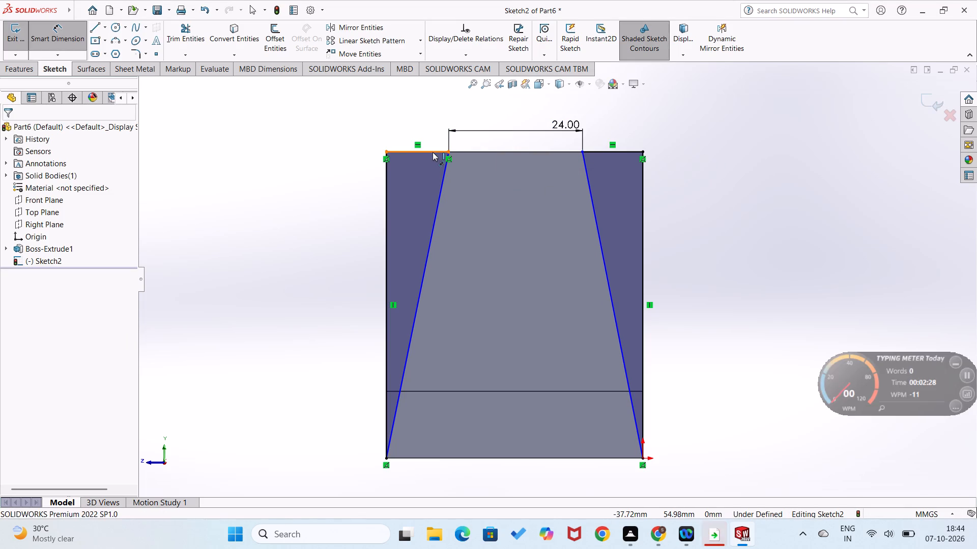
pyautogui.click(432, 132)
pyautogui.write('10')
pyautogui.press('Return')
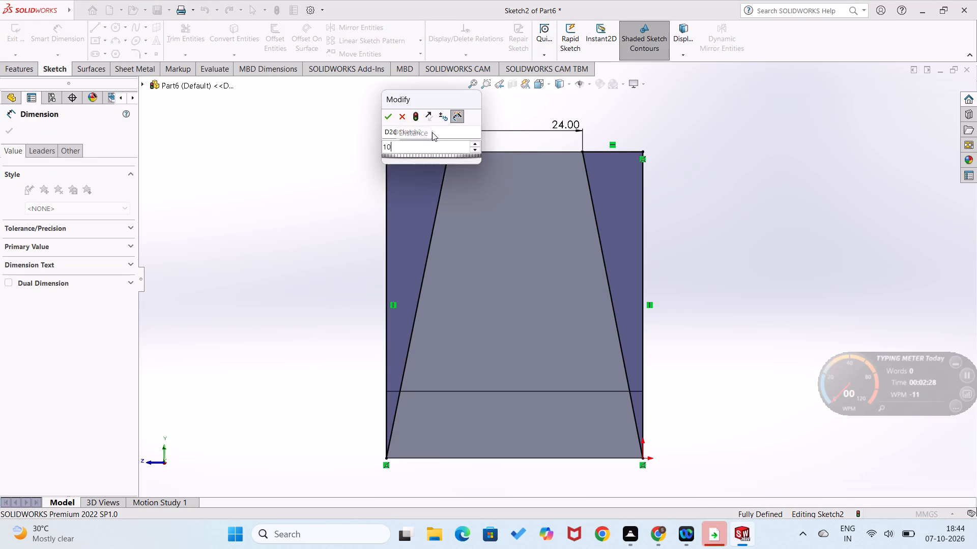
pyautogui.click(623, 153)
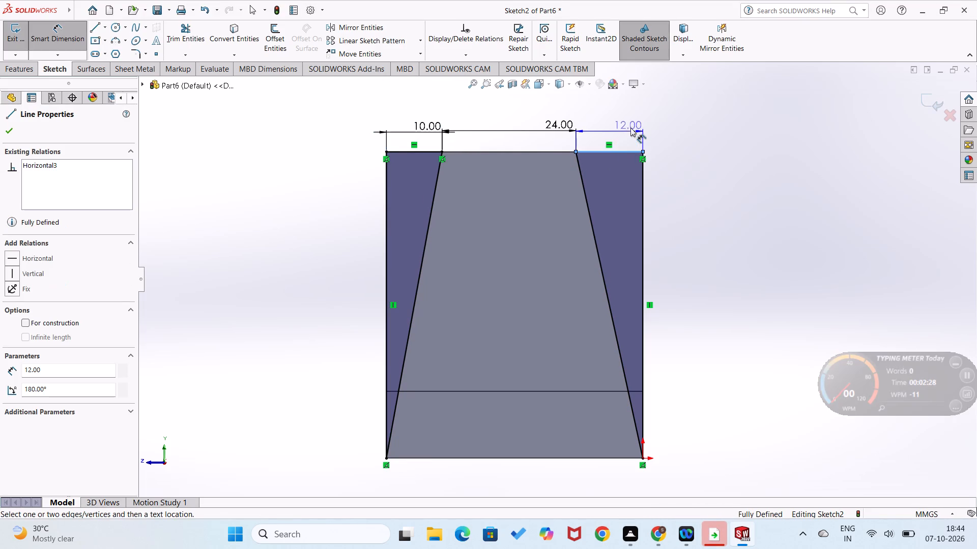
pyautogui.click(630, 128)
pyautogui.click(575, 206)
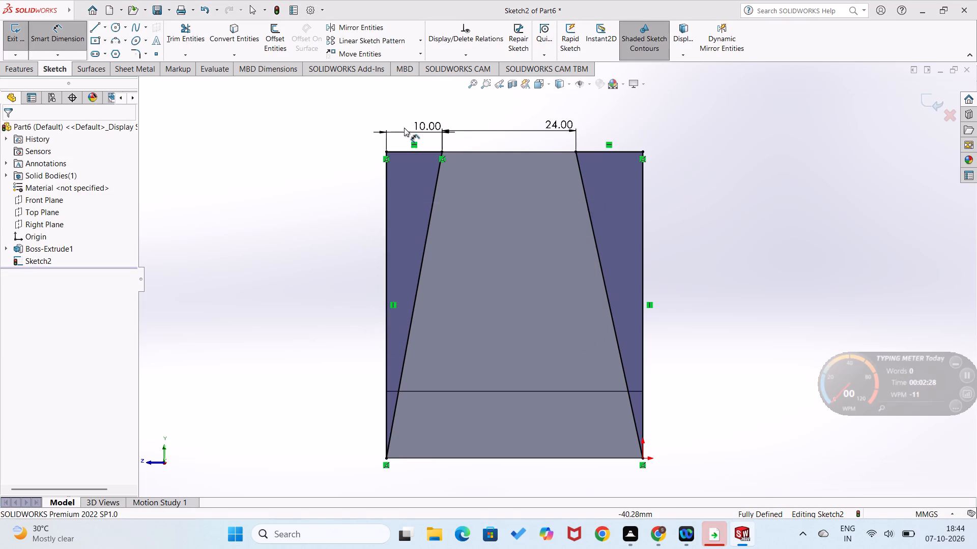
# Set the left triangle's top edge dimension to 11 mm.
pyautogui.doubleClick(424, 126)
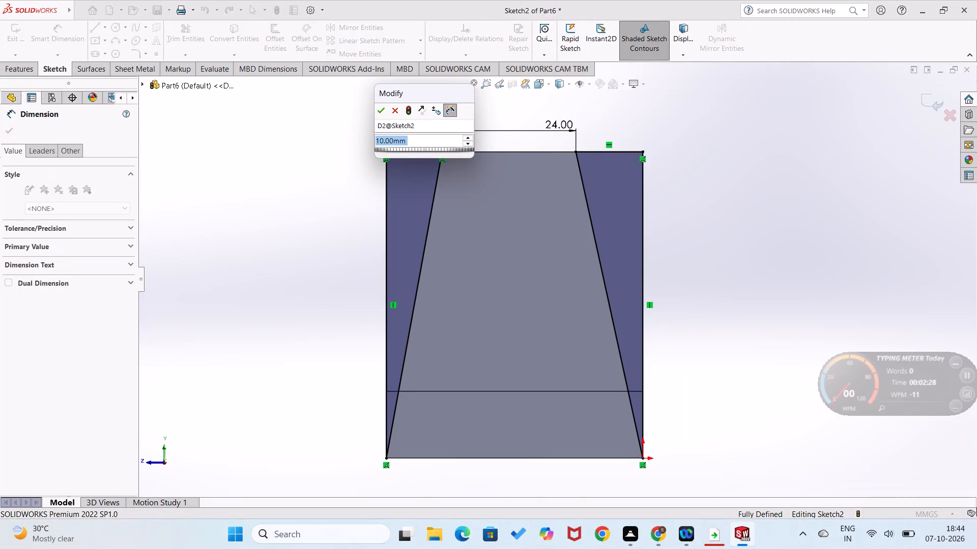
pyautogui.write('11')
pyautogui.press('Return')
pyautogui.click(336, 209)
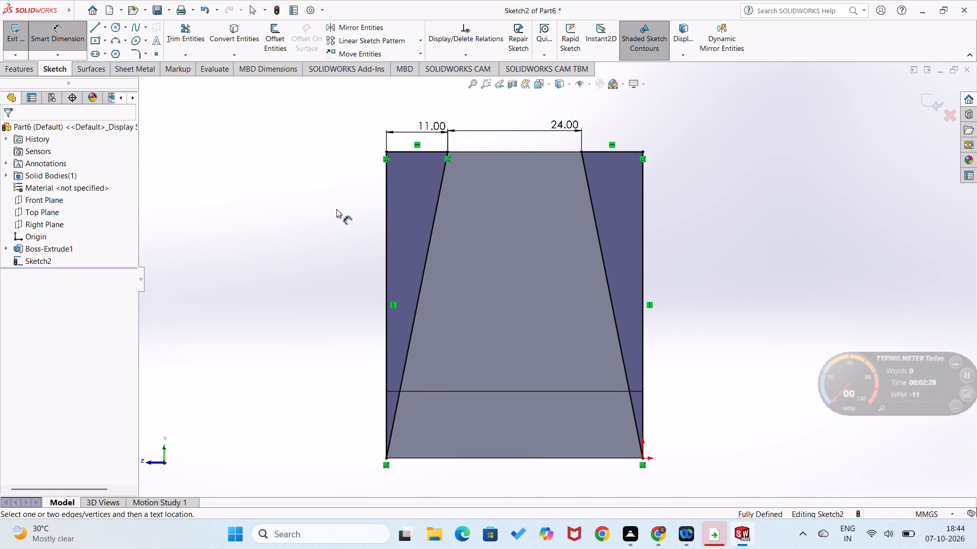
# Cut-extrude the two side triangles 46 mm blind through the block to taper its sides.
pyautogui.click(16, 70)
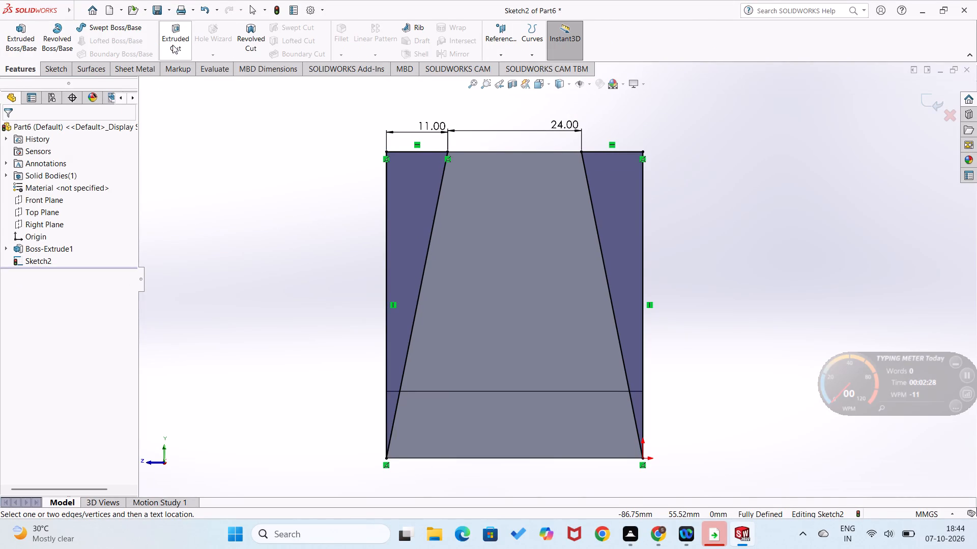
pyautogui.click(173, 45)
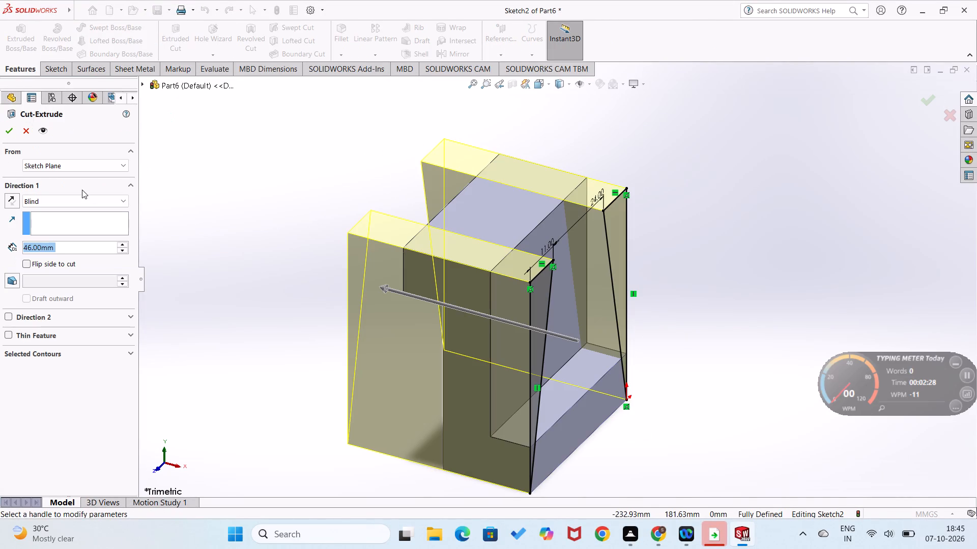
pyautogui.click(10, 127)
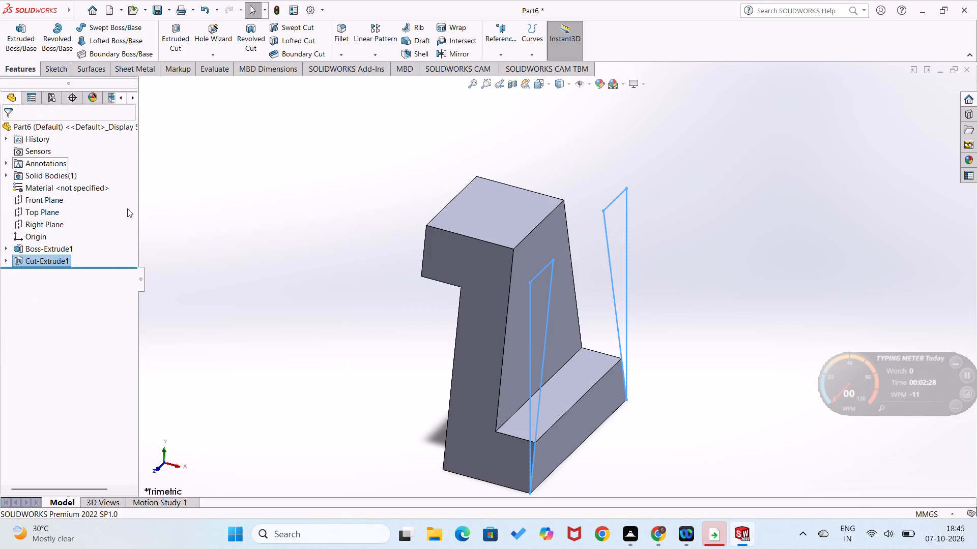
pyautogui.click(171, 235)
# Start a sketch on the upright's flat face below the overhang and draw a 55 mm vertical construction line joining the block's top and bottom edge midpoints.
pyautogui.hotkey('ctrl', '1')
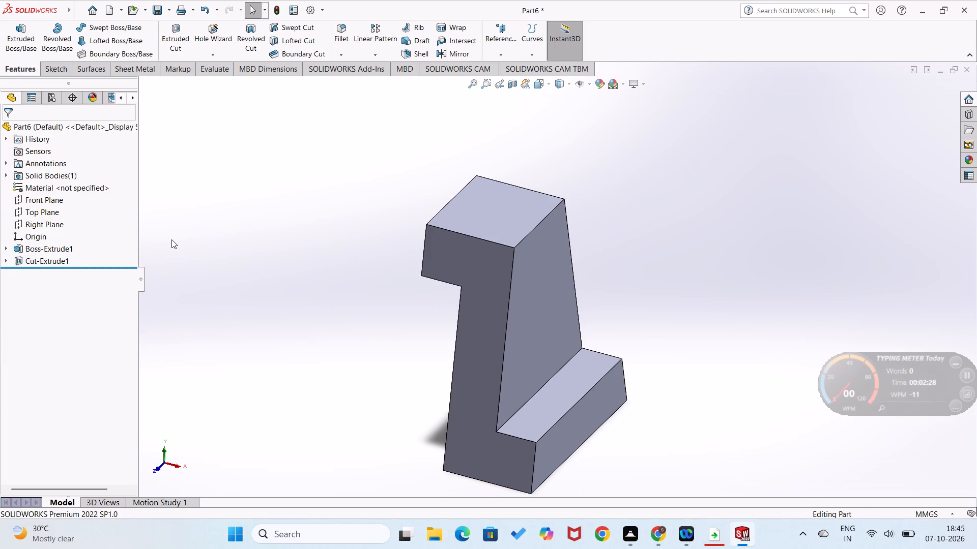
pyautogui.hotkey('ctrl', '3')
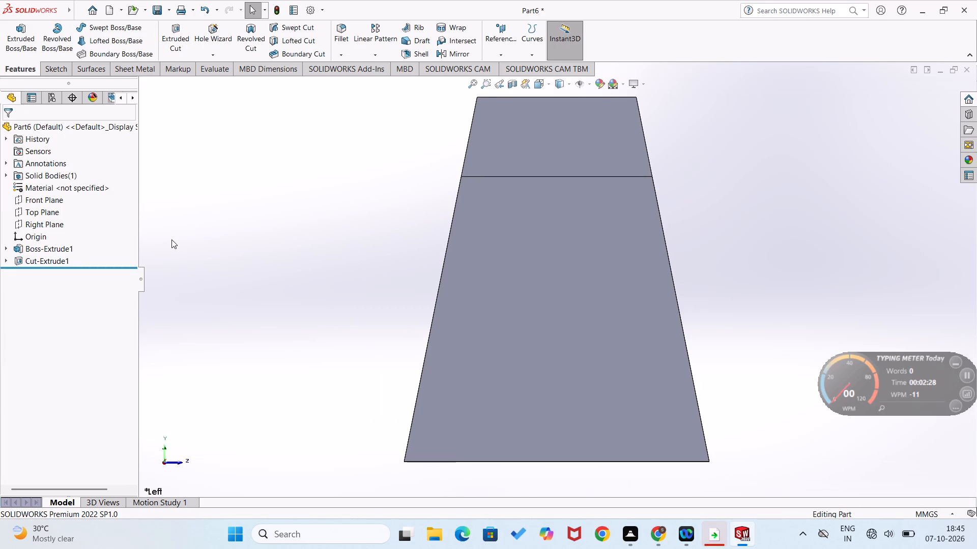
pyautogui.rightClick(527, 307)
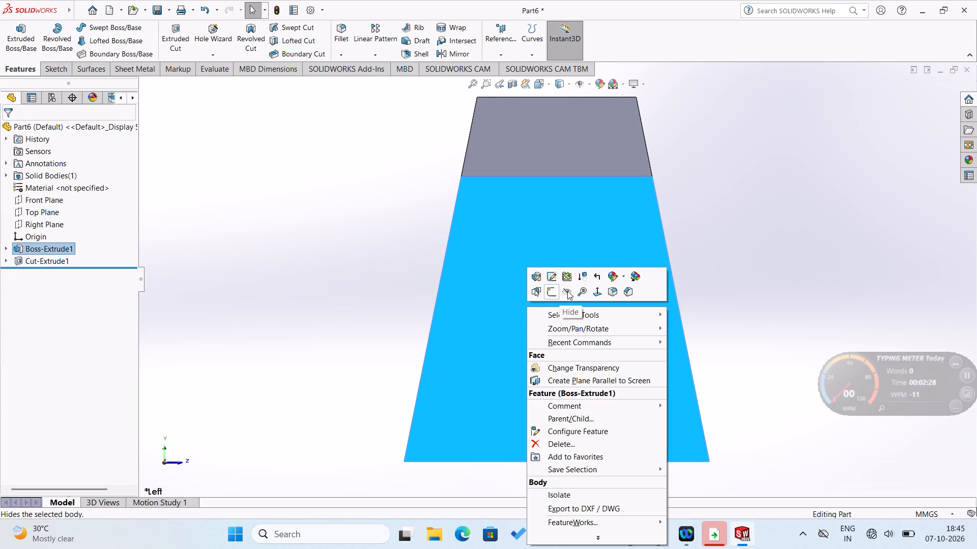
pyautogui.click(553, 293)
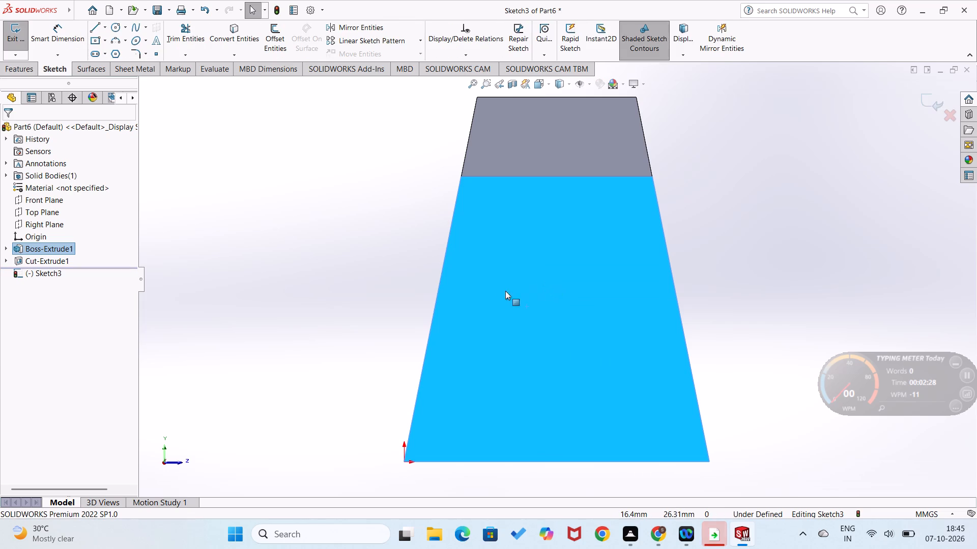
pyautogui.click(391, 273)
pyautogui.moveTo(403, 256); pyautogui.dragTo(318, 287, button='right')
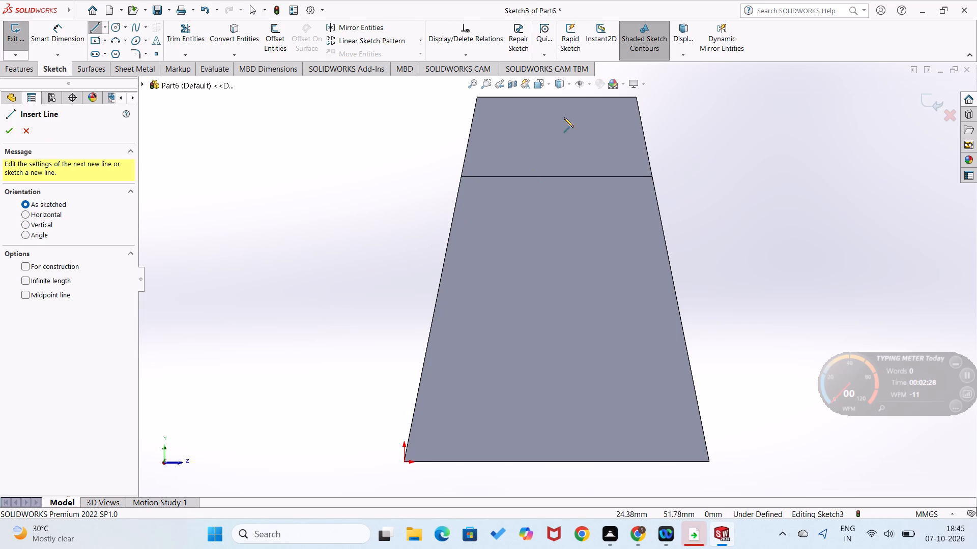
pyautogui.click(555, 96)
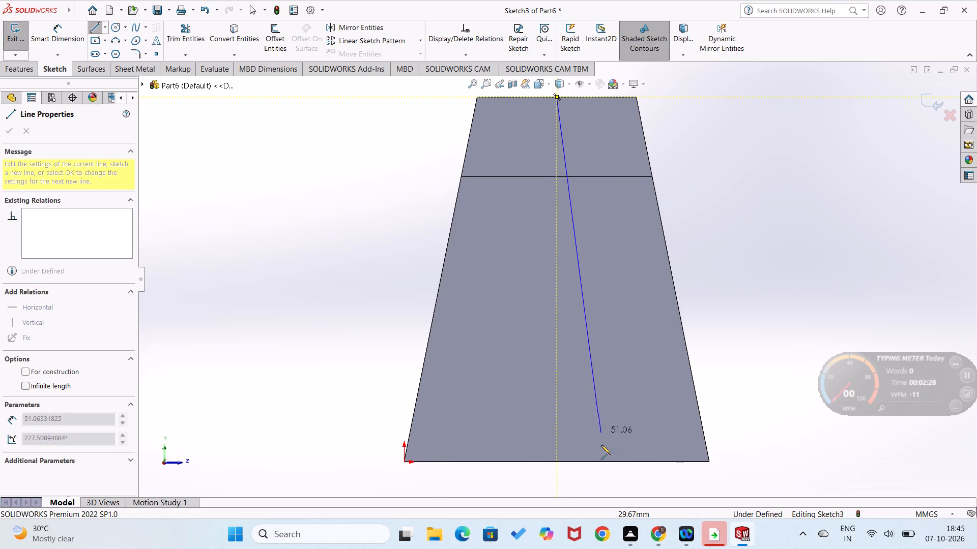
pyautogui.click(556, 462)
pyautogui.rightClick(569, 430)
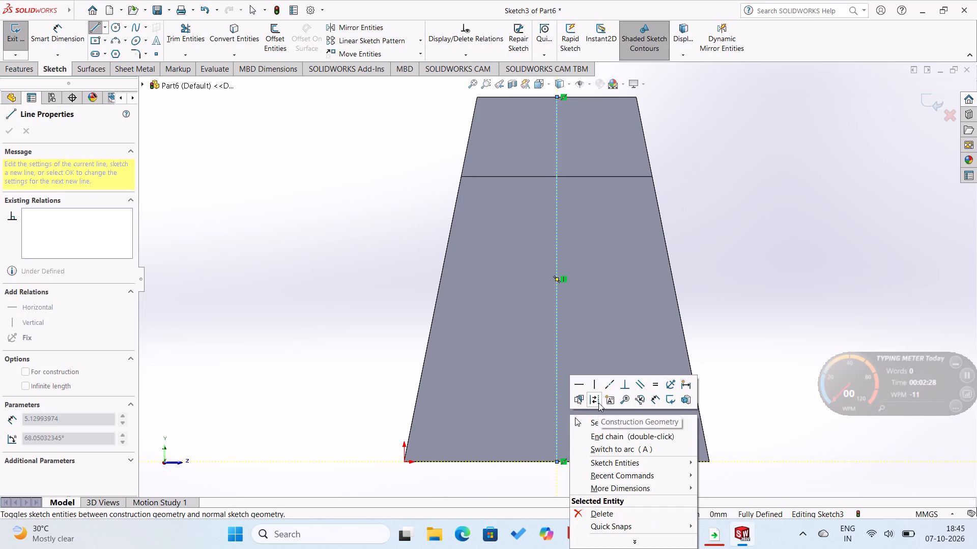
pyautogui.click(598, 403)
# Sketch a circle centred on the construction line's midpoint and dimension its diameter as 14 mm.
pyautogui.moveTo(305, 311); pyautogui.dragTo(363, 263, button='right')
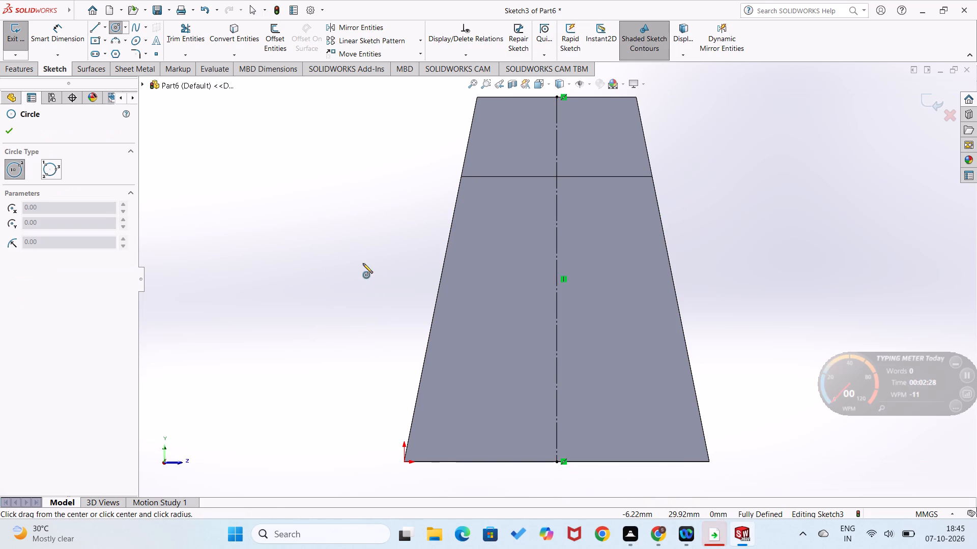
pyautogui.click(557, 280)
pyautogui.click(564, 322)
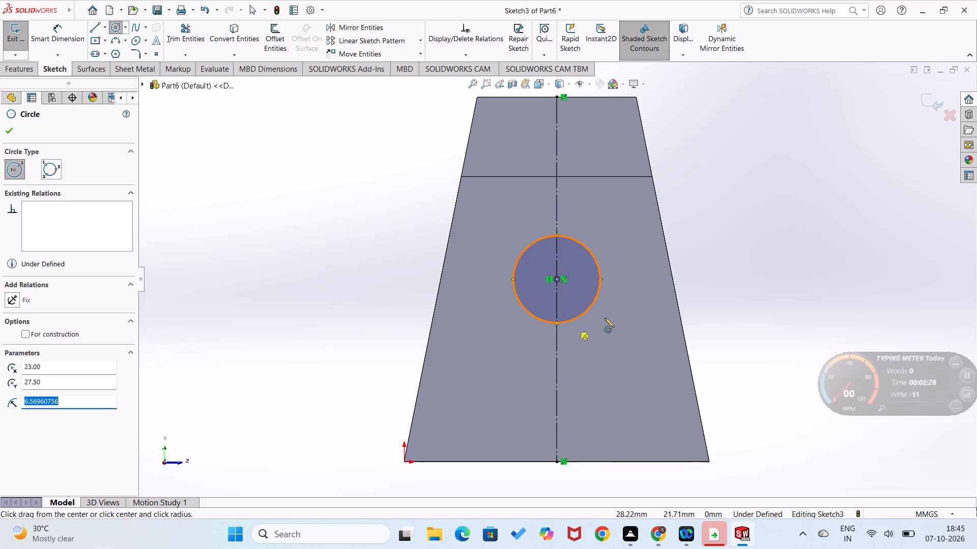
pyautogui.moveTo(677, 332); pyautogui.dragTo(685, 247, button='right')
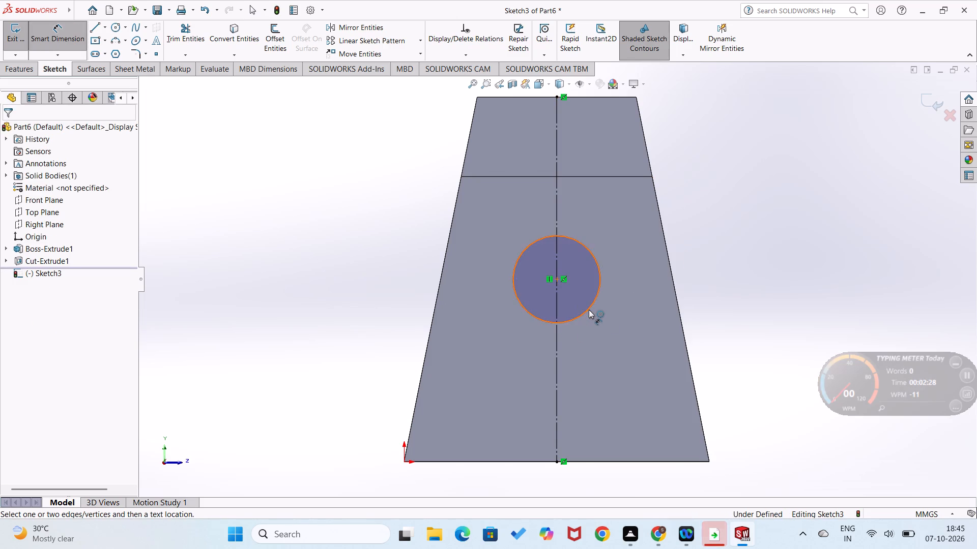
pyautogui.click(589, 310)
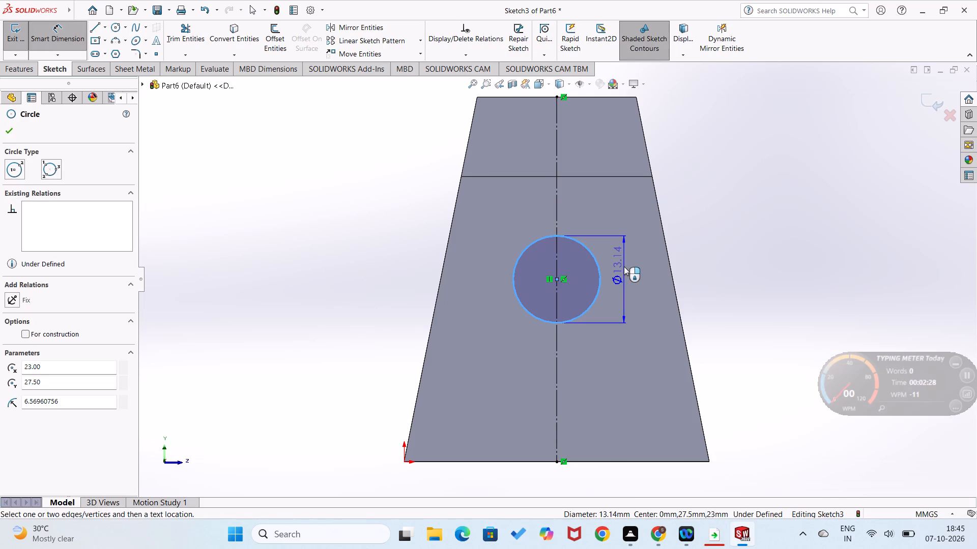
pyautogui.click(624, 266)
pyautogui.write('14')
pyautogui.press('Return')
pyautogui.click(380, 268)
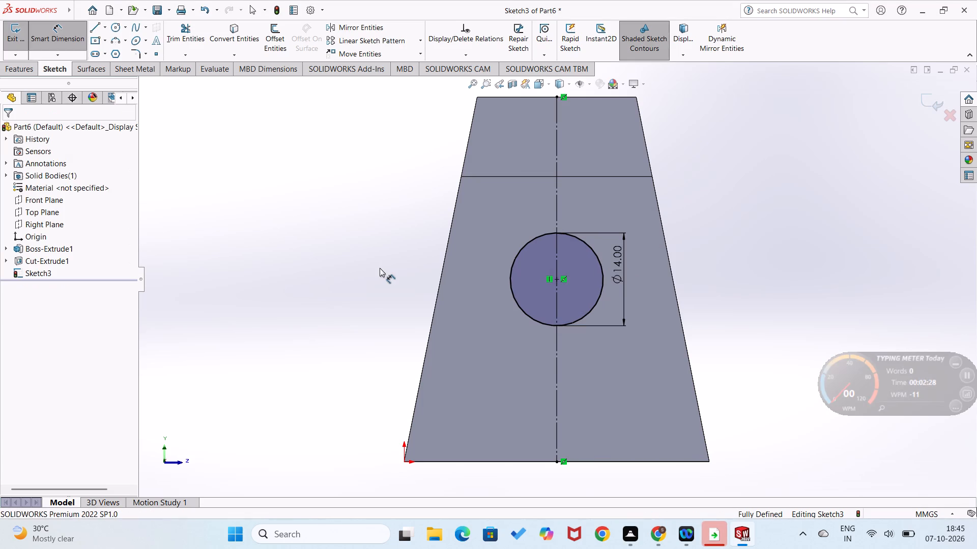
# Cut-extrude the 14 mm circle 46 mm blind to make a hole through the upright.
pyautogui.click(13, 65)
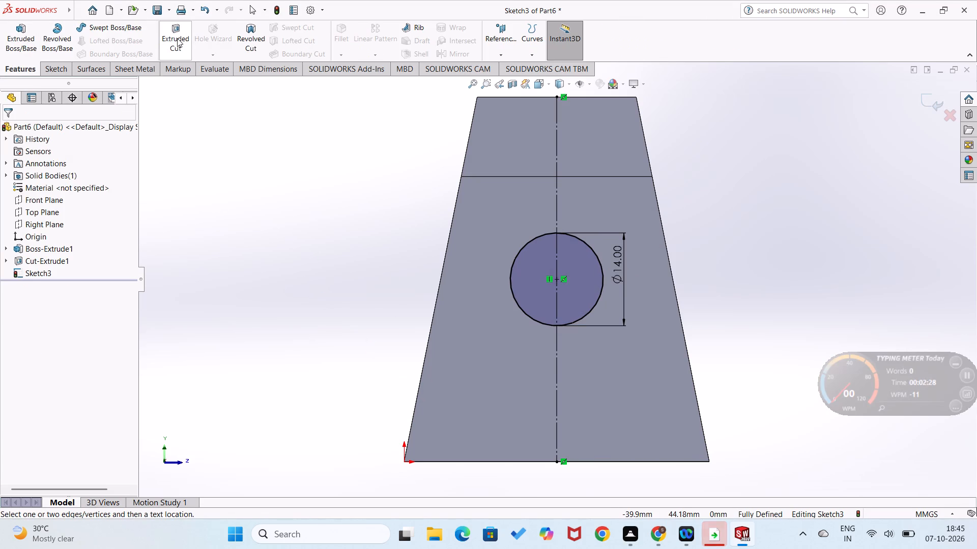
pyautogui.click(177, 38)
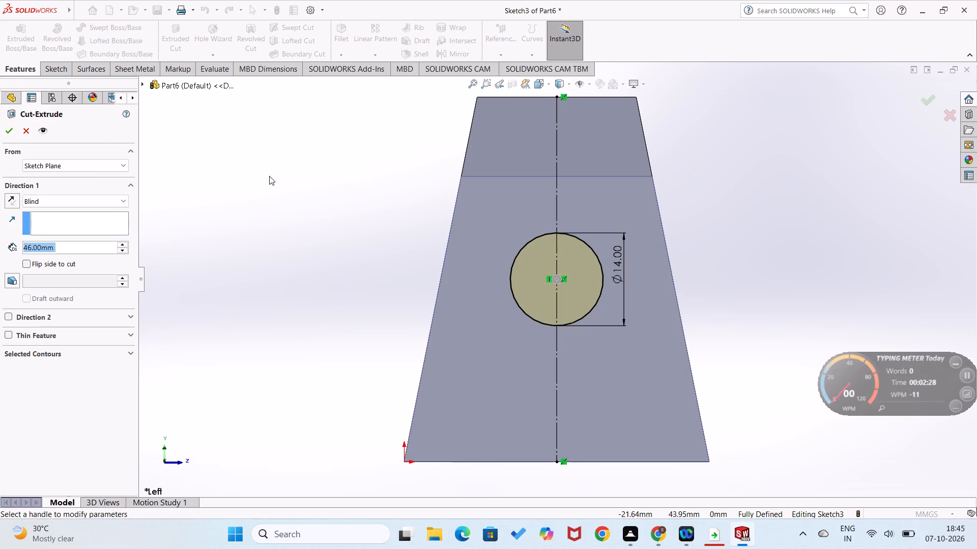
pyautogui.moveTo(274, 191); pyautogui.dragTo(199, 236, button='middle')
pyautogui.click(11, 127)
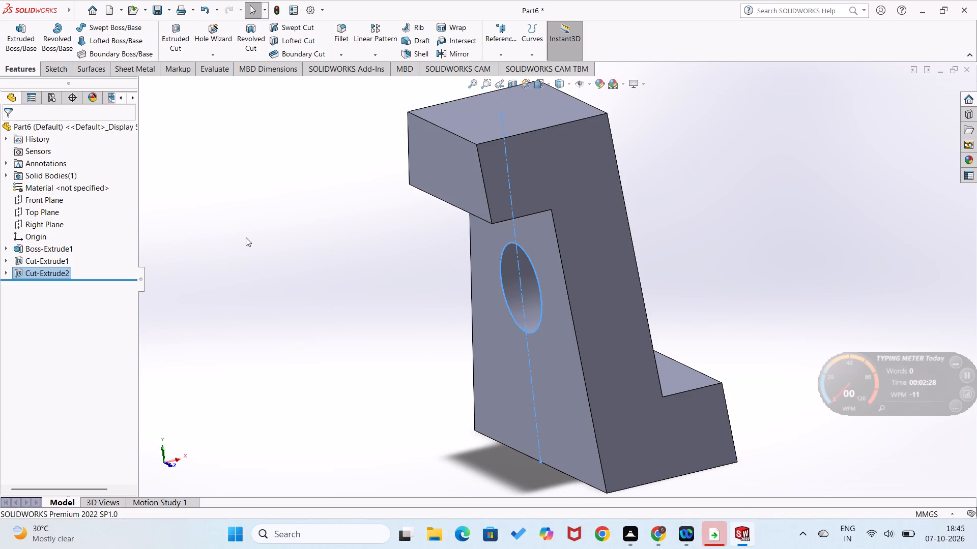
pyautogui.click(262, 237)
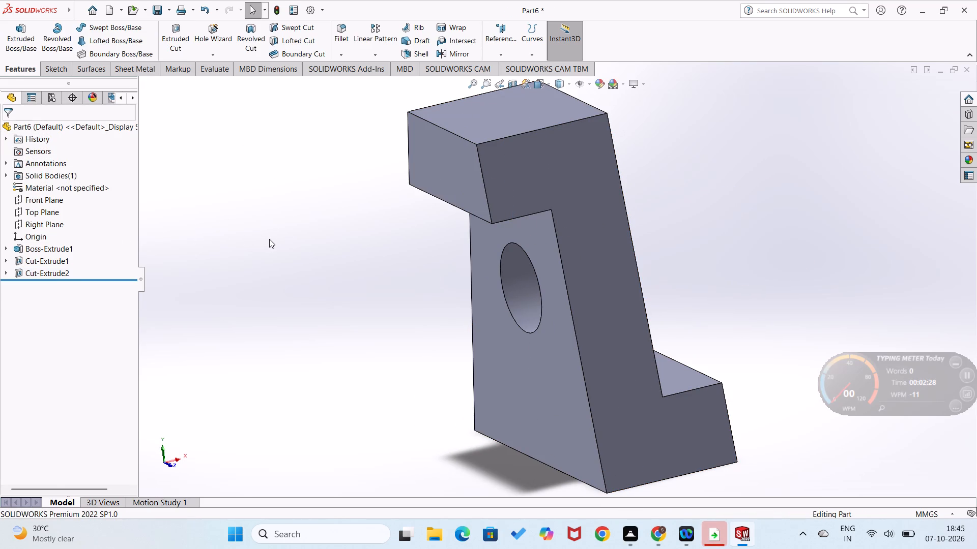
# Apply a 0.5 mm constant-size fillet to the hole's circular edge on the upright face above the base step.
pyautogui.hotkey('ctrl', '7')
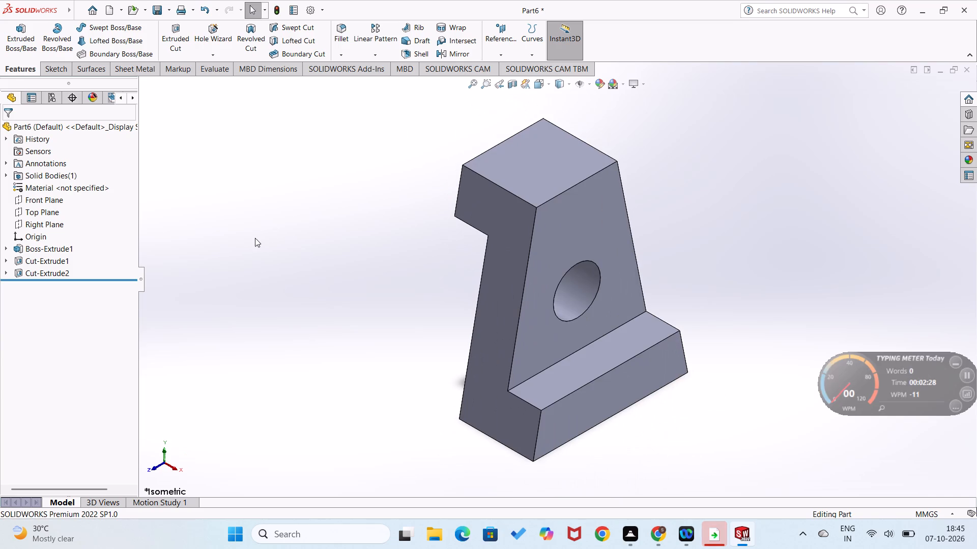
pyautogui.click(214, 227)
pyautogui.click(339, 57)
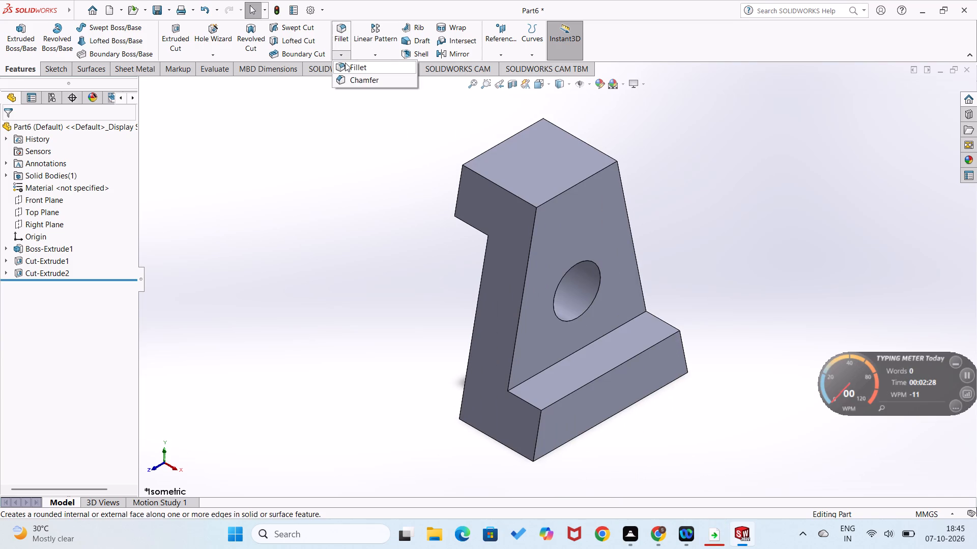
pyautogui.click(345, 64)
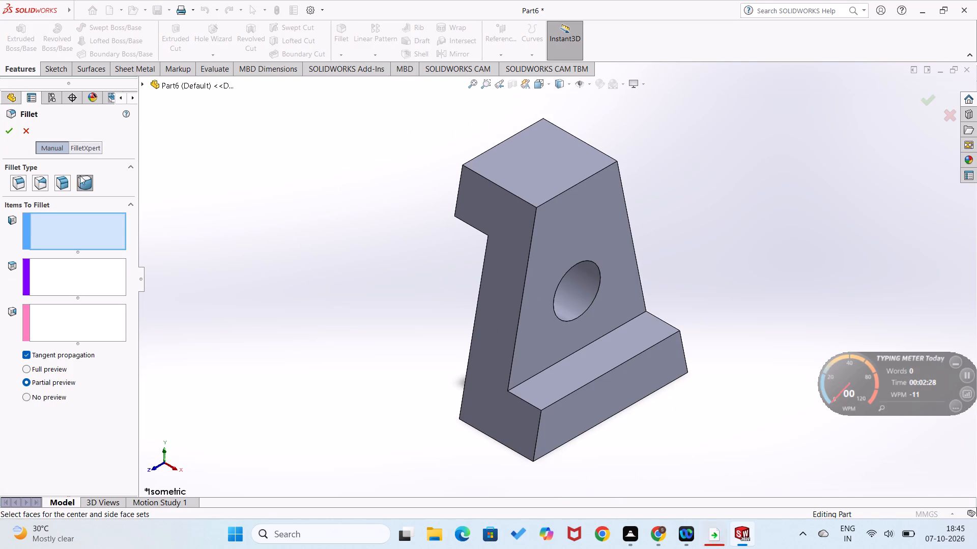
pyautogui.click(17, 180)
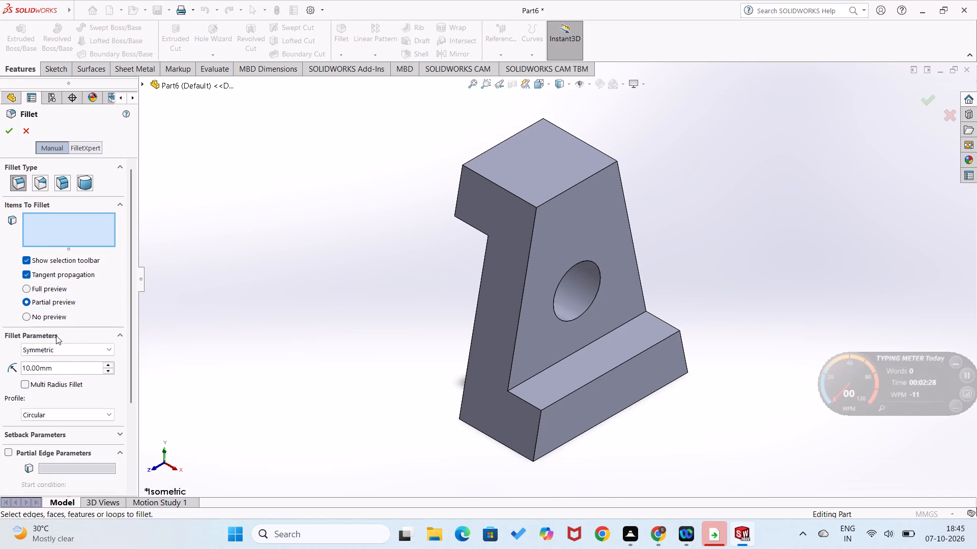
pyautogui.moveTo(70, 363); pyautogui.dragTo(14, 364)
pyautogui.write('.5')
pyautogui.press('Return')
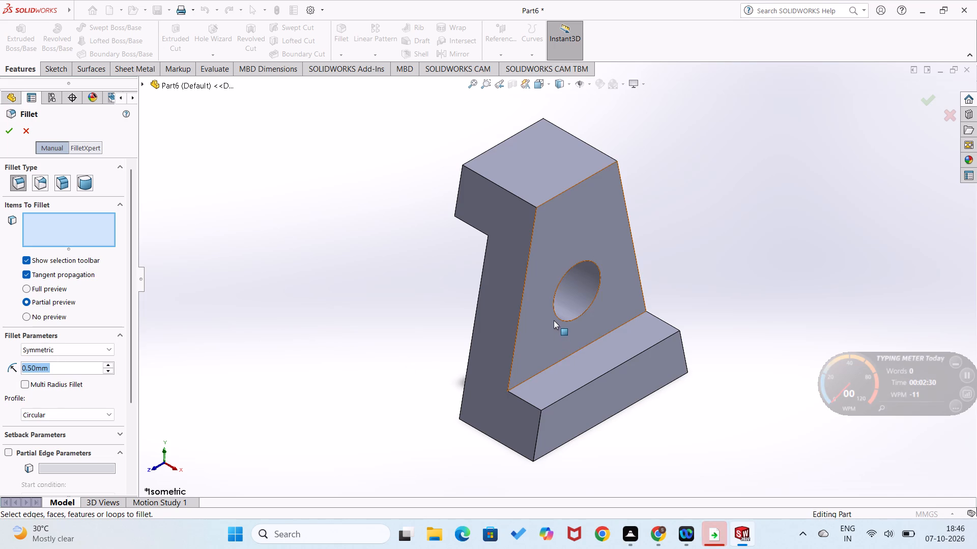
pyautogui.click(561, 318)
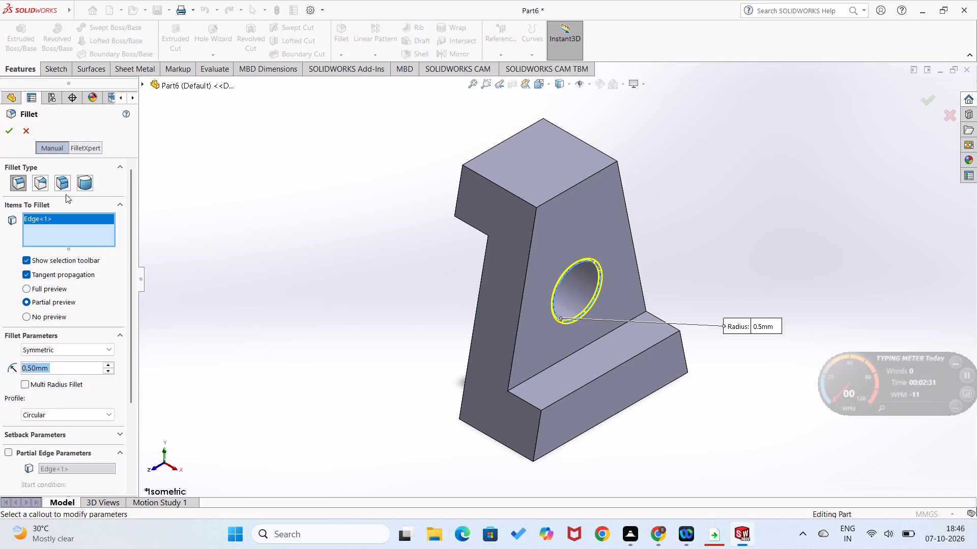
pyautogui.click(7, 131)
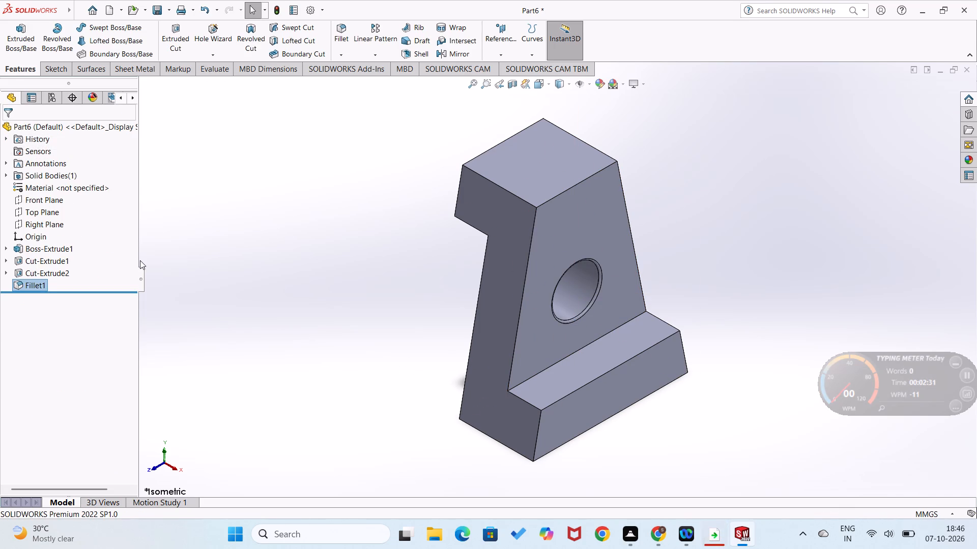
pyautogui.click(140, 260)
# Apply a 0.5 mm fillet to the hole's opposite circular edge, on the face below the overhang.
pyautogui.moveTo(183, 294); pyautogui.dragTo(274, 426, button='middle')
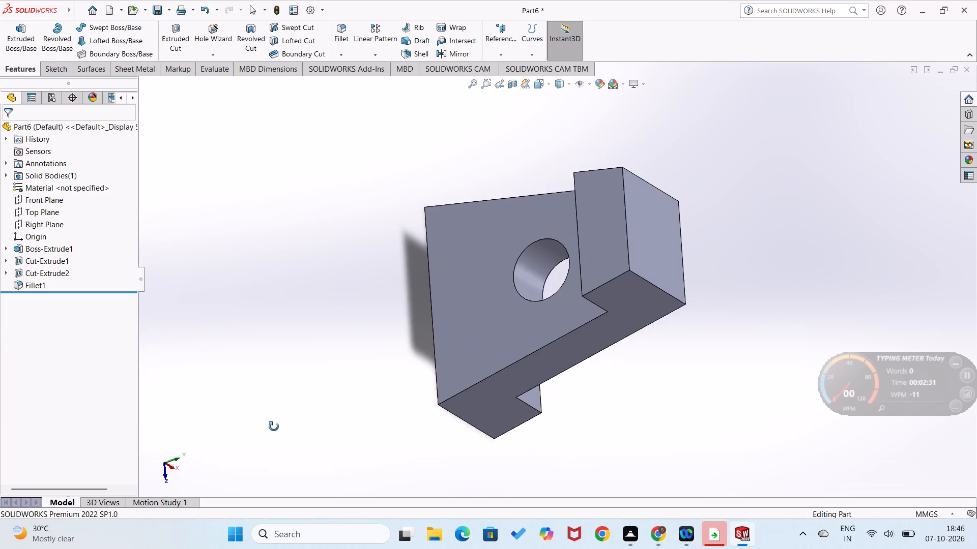
pyautogui.moveTo(274, 426); pyautogui.dragTo(281, 438, button='middle')
pyautogui.click(347, 57)
pyautogui.click(351, 67)
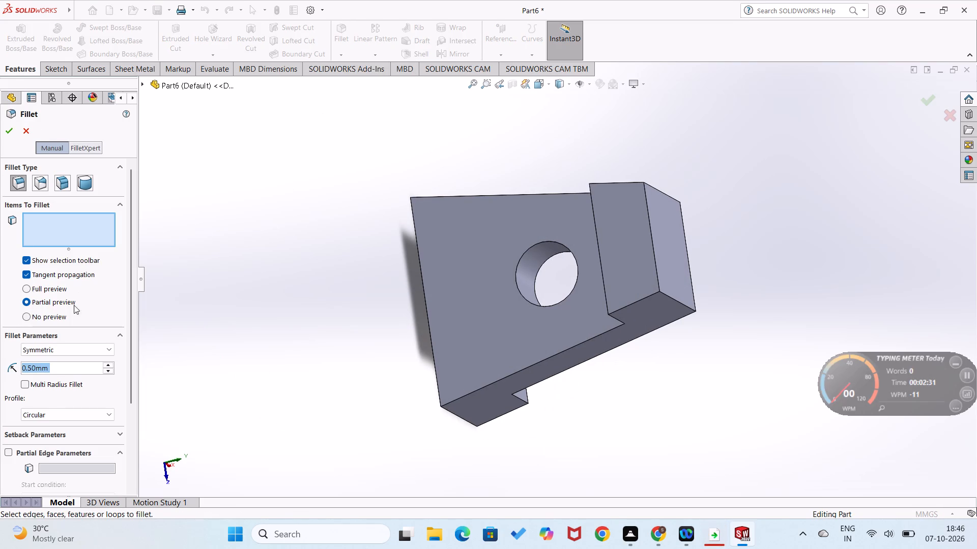
pyautogui.click(536, 305)
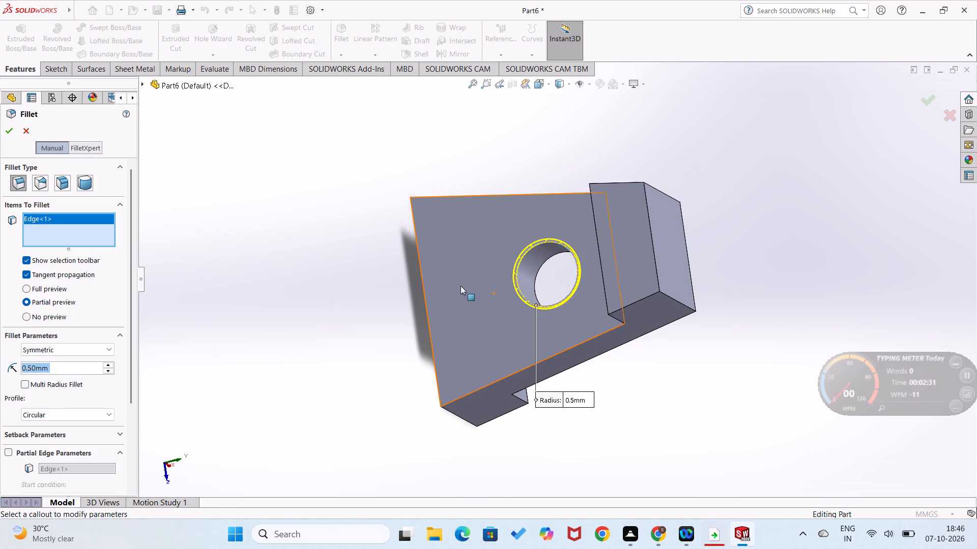
pyautogui.click(9, 131)
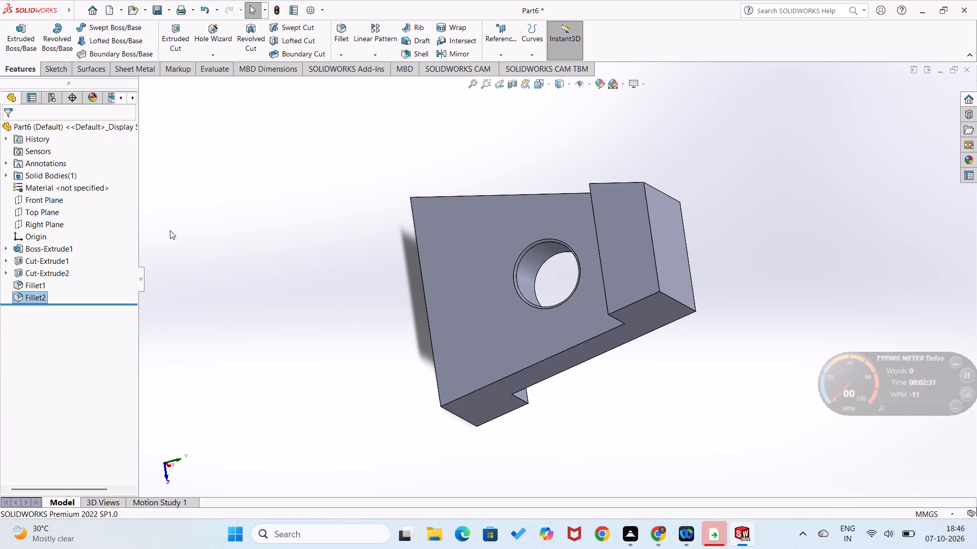
# Apply a 0.5 mm fillet to the inner corner edge where the upright face meets the base step.
pyautogui.moveTo(272, 271); pyautogui.dragTo(167, 178, button='middle')
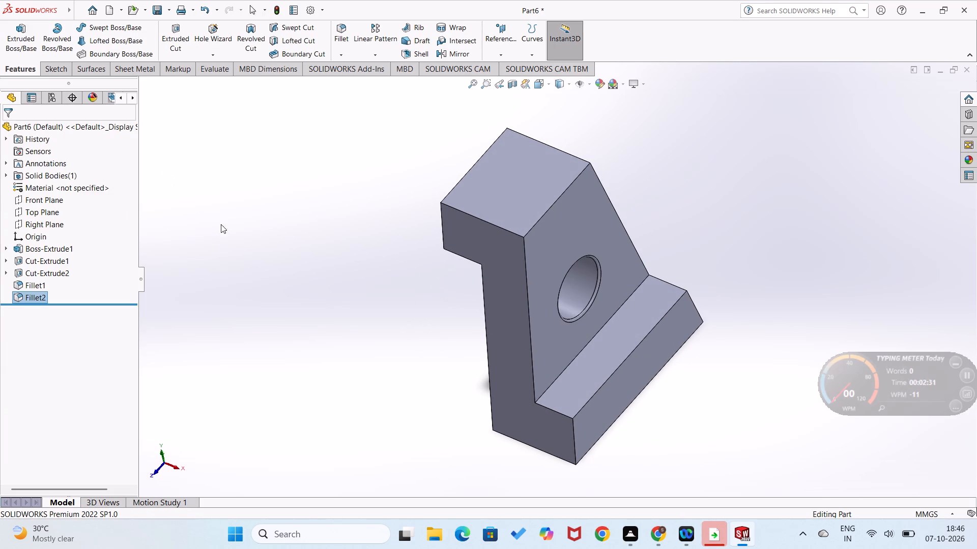
pyautogui.click(343, 59)
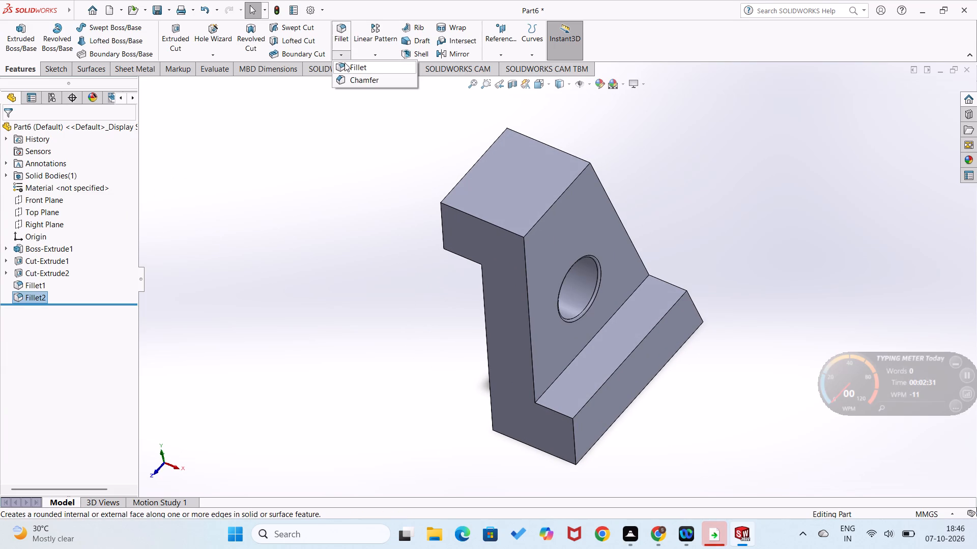
pyautogui.click(349, 66)
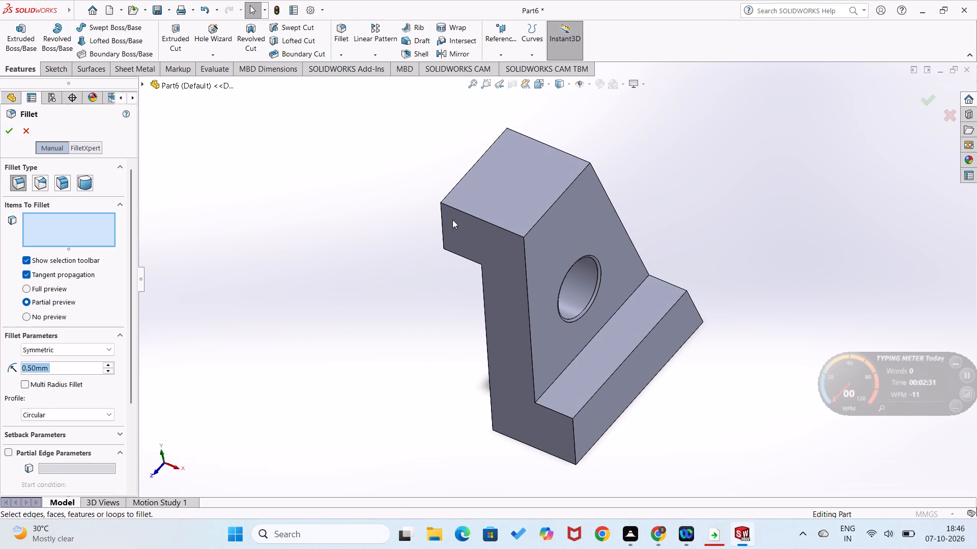
pyautogui.click(563, 372)
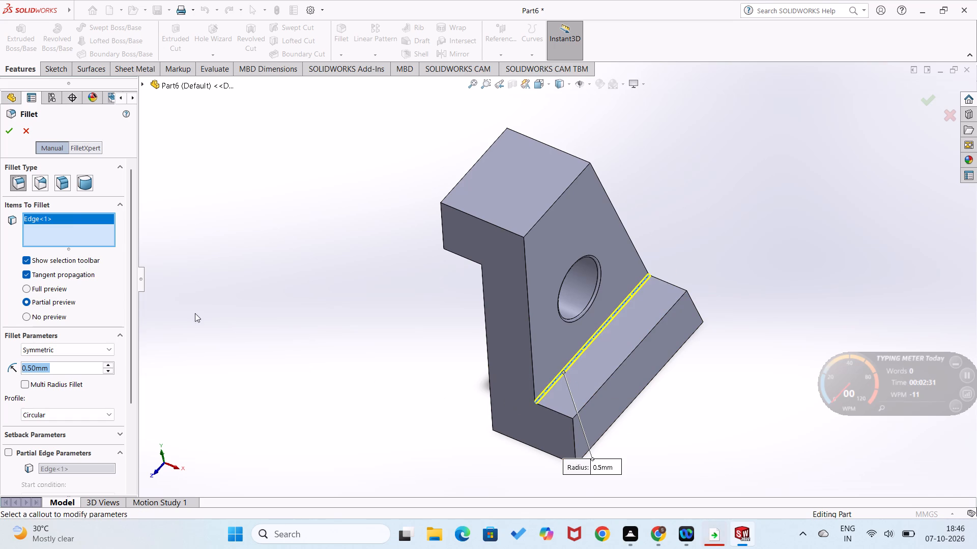
pyautogui.click(6, 131)
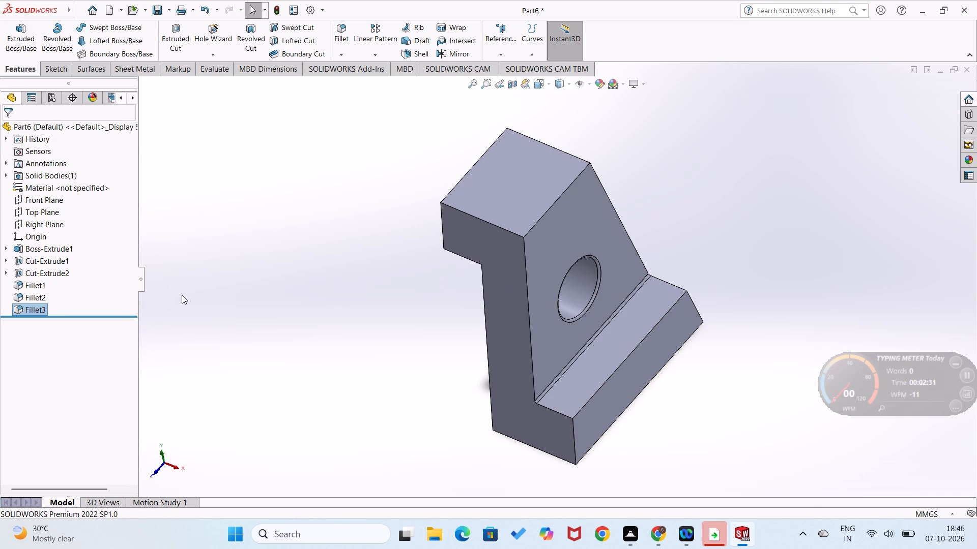
# Save the finished block as a SOLIDWORKS part named "sheet problem" in the Documents folder.
pyautogui.click(182, 295)
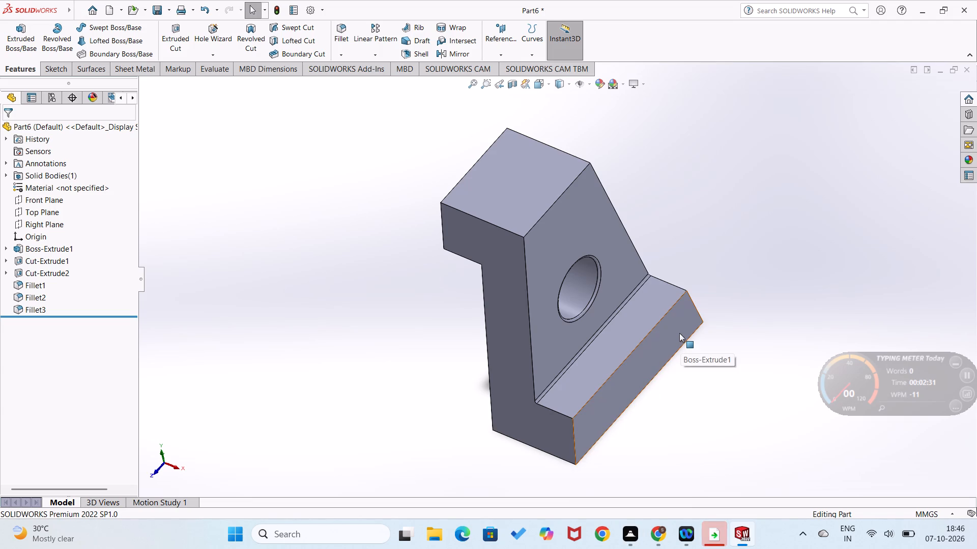
pyautogui.hotkey('ctrl', 's')
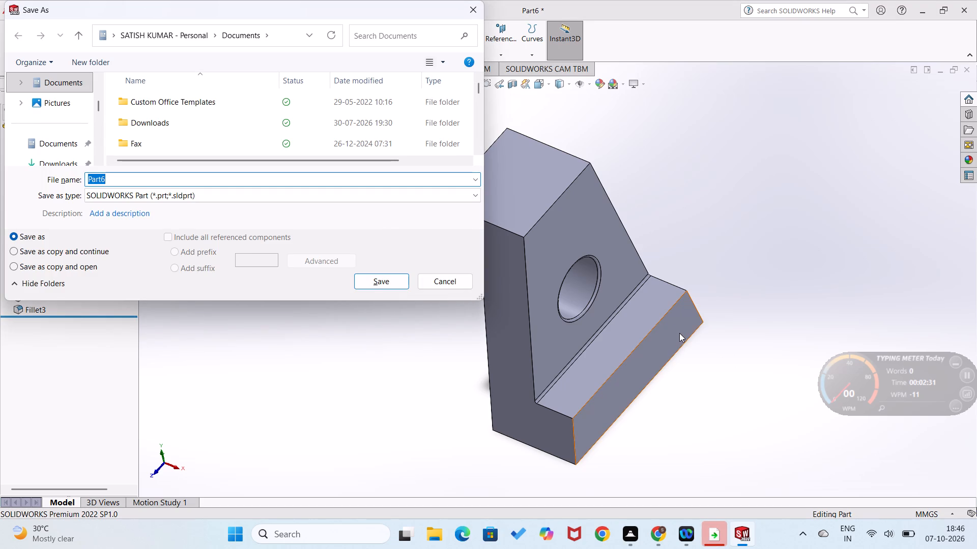
pyautogui.write('she')
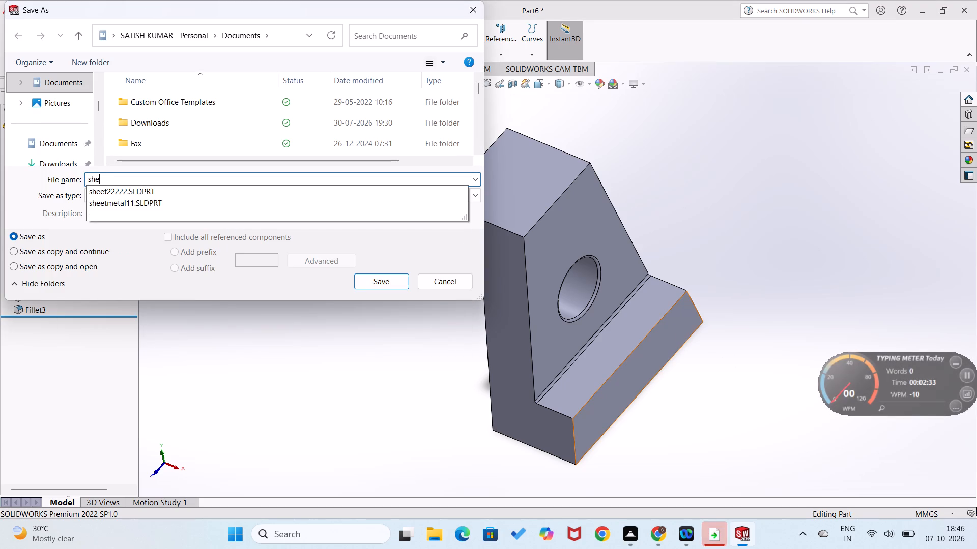
pyautogui.press('t')
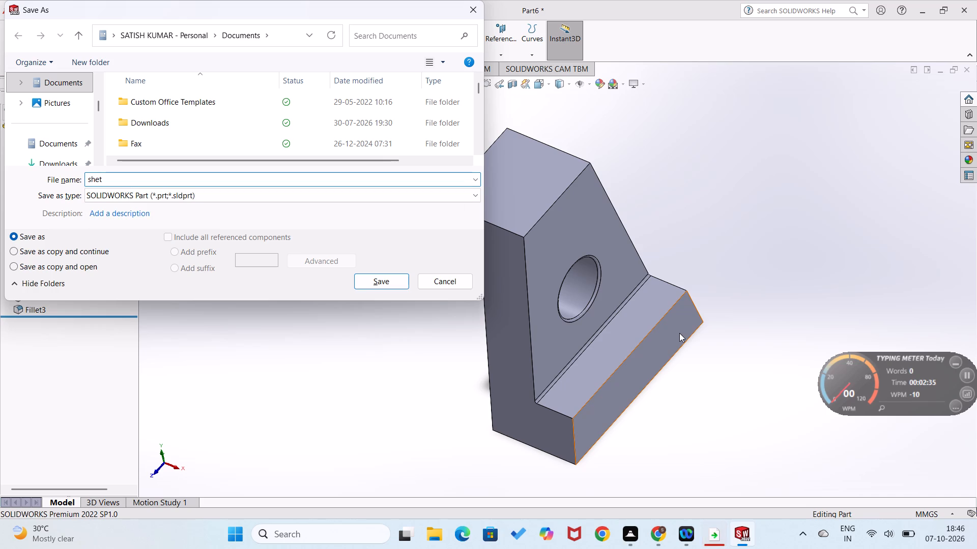
pyautogui.press('BackSpace')
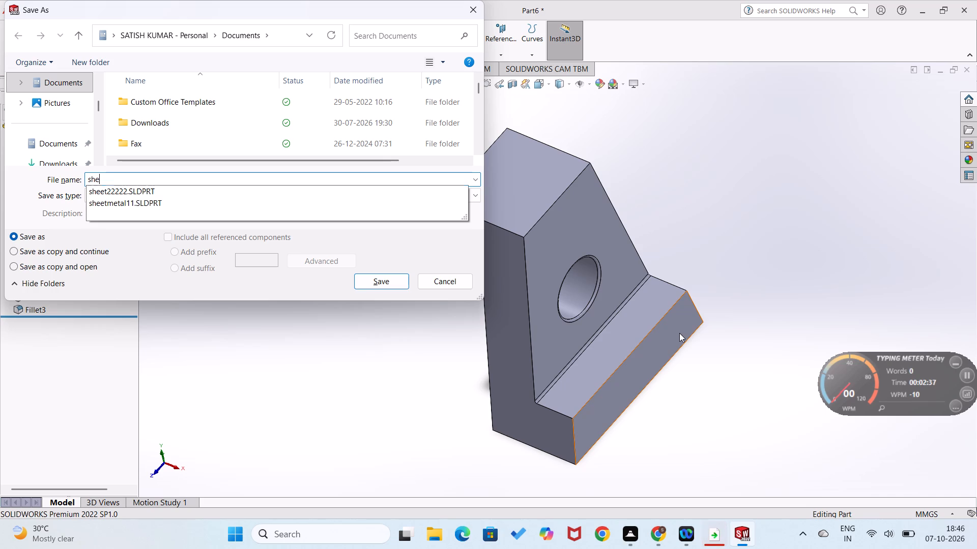
pyautogui.write('et')
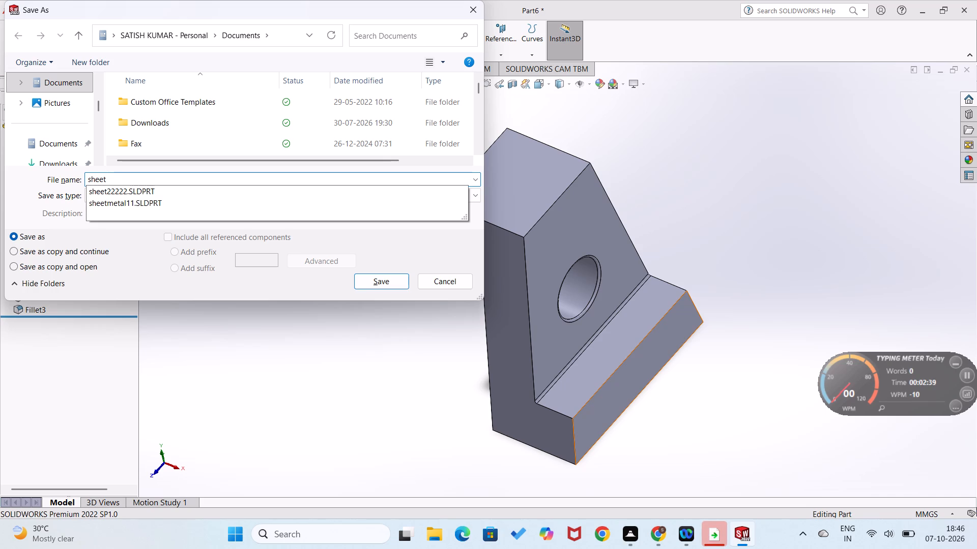
pyautogui.press('space')
pyautogui.write('prob')
pyautogui.write('lem')
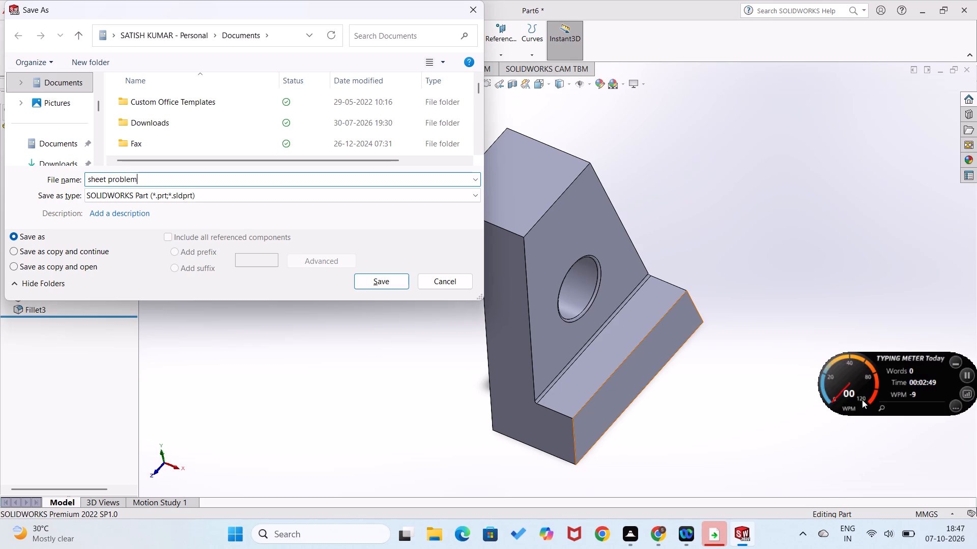
pyautogui.click(381, 282)
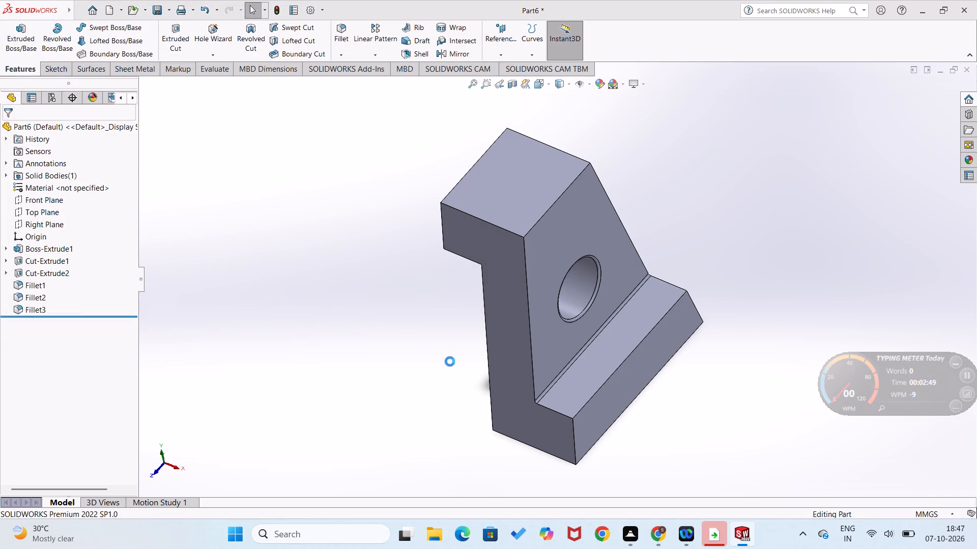